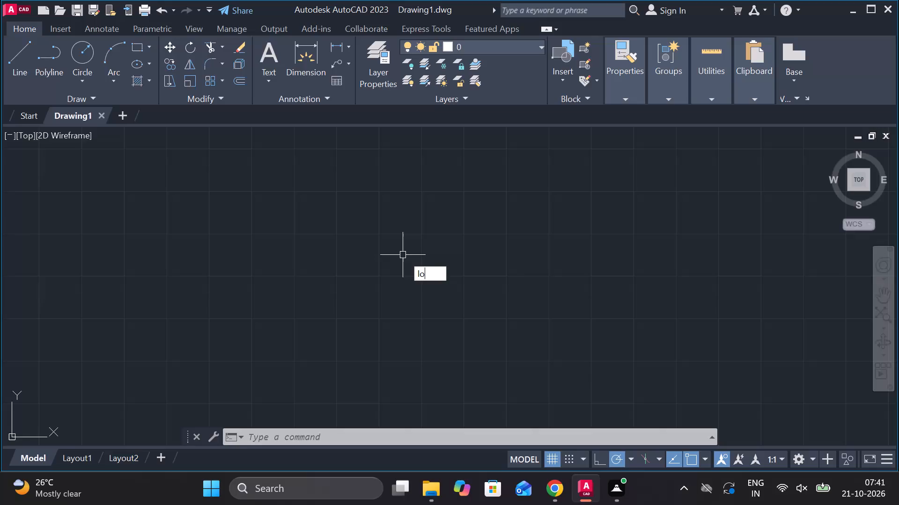
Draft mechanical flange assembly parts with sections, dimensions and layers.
Turn on command log file recording with LOGFILEON.
key(g)
click(445, 288)
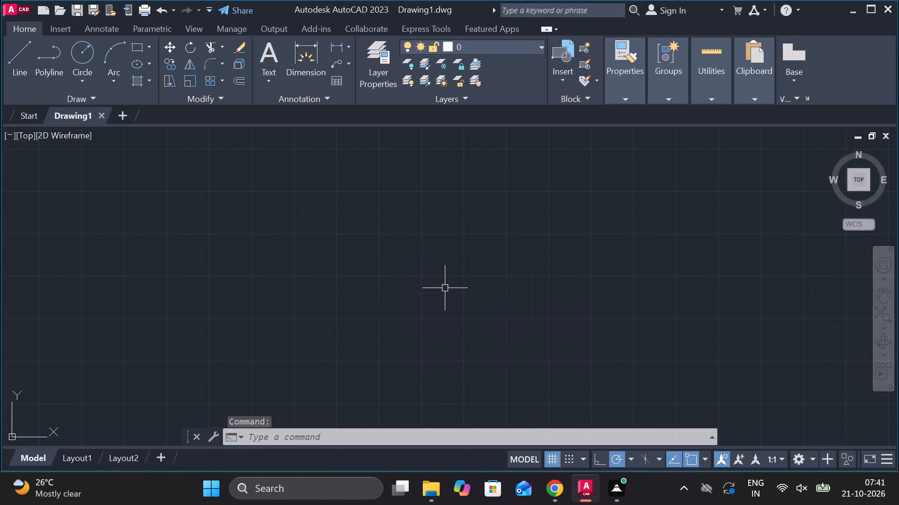
Set the drawing limits with lower-left corner 0,0 and upper-right corner 297,210.
text(limiy)
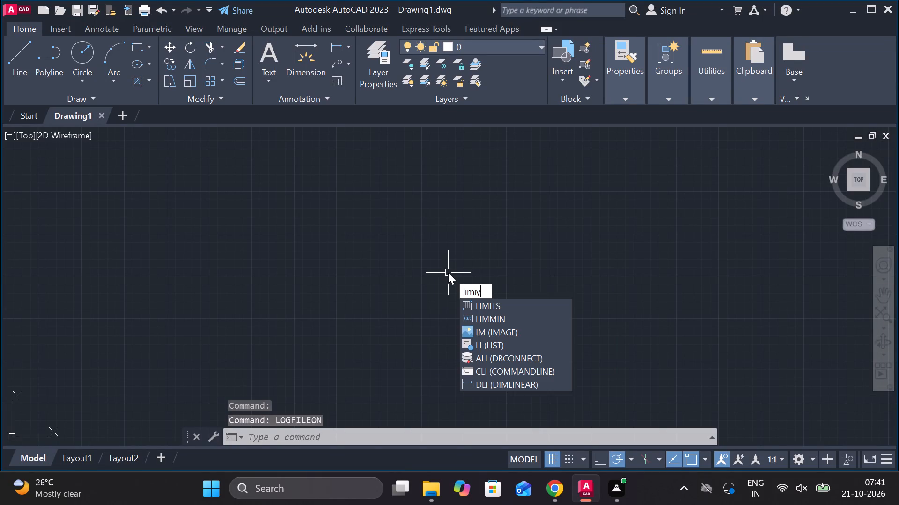
key(Down)
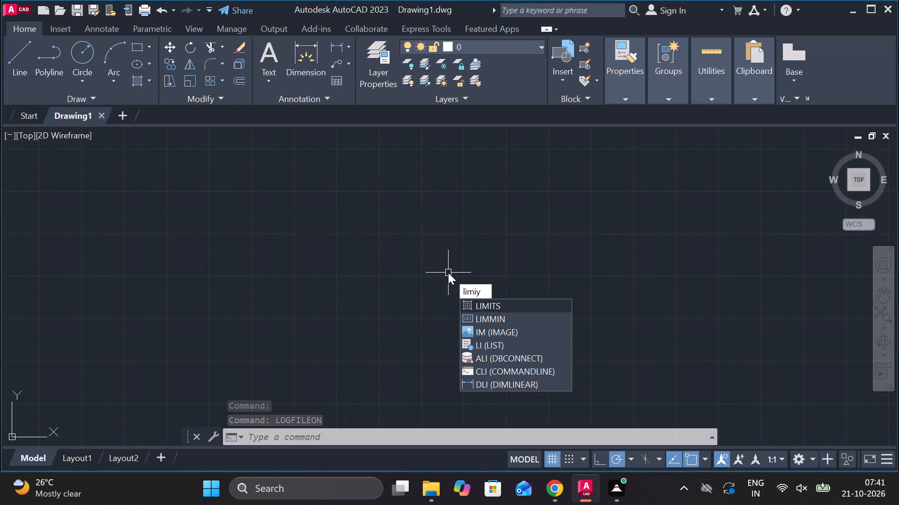
key(Return)
text(0,0)
key(Return)
text(297,210)
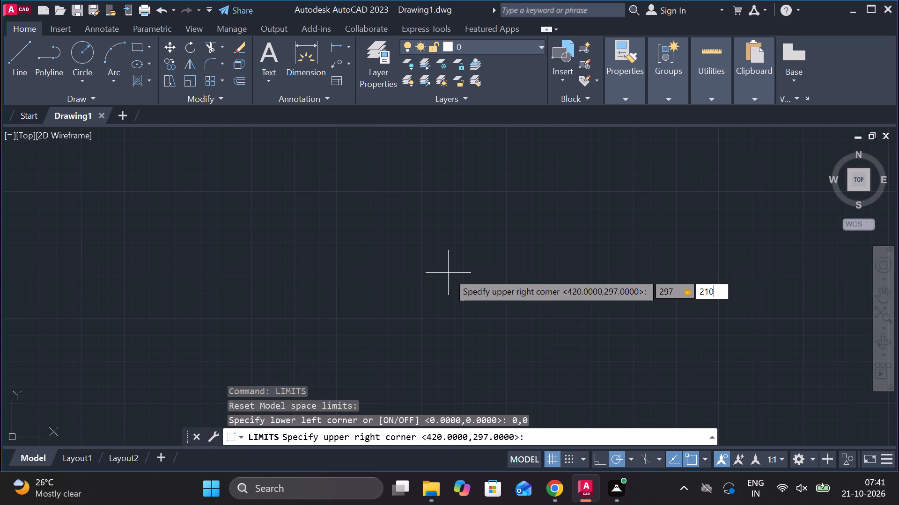
key(Return)
key(z)
key(Return)
key(e)
key(Return)
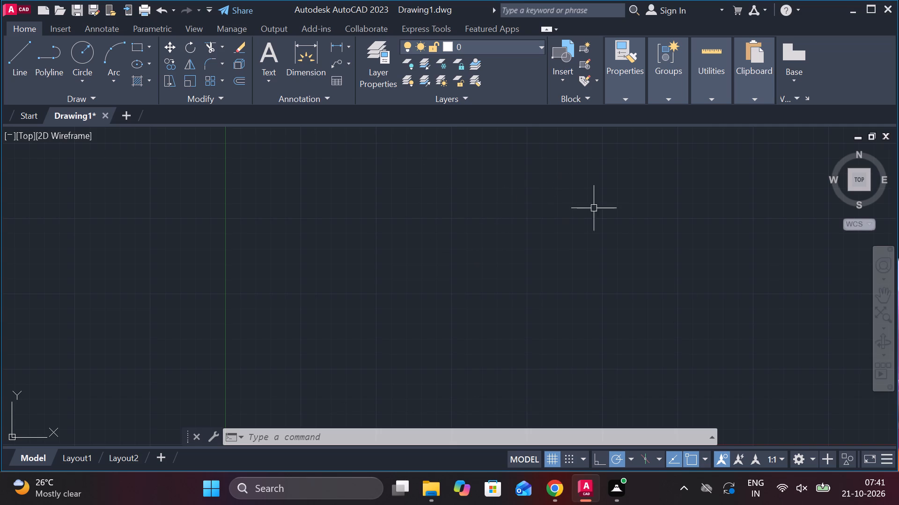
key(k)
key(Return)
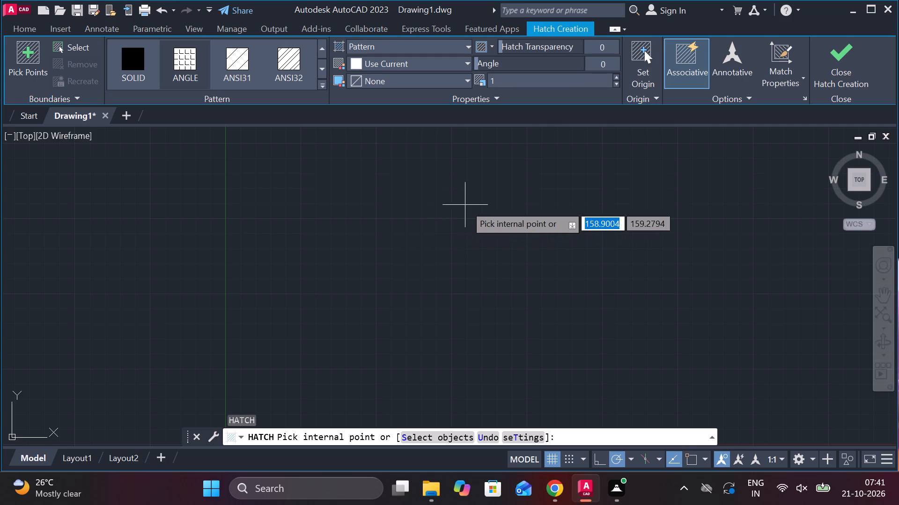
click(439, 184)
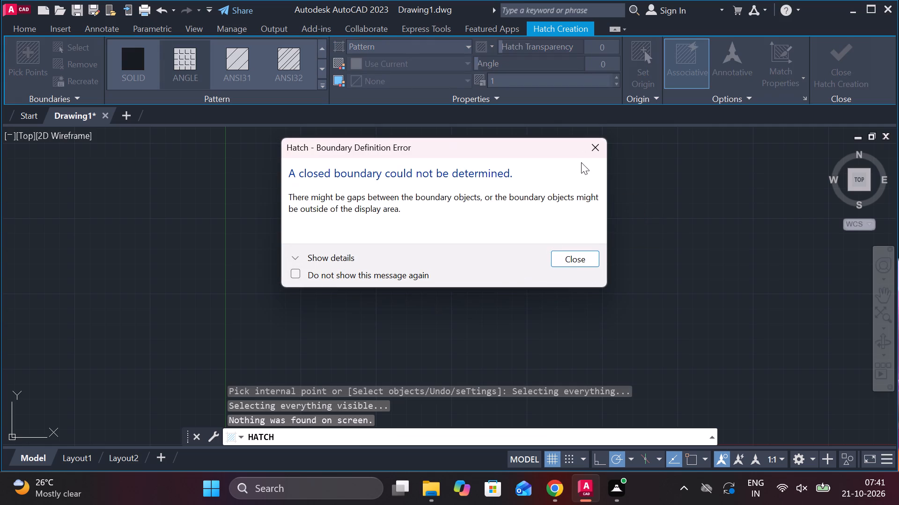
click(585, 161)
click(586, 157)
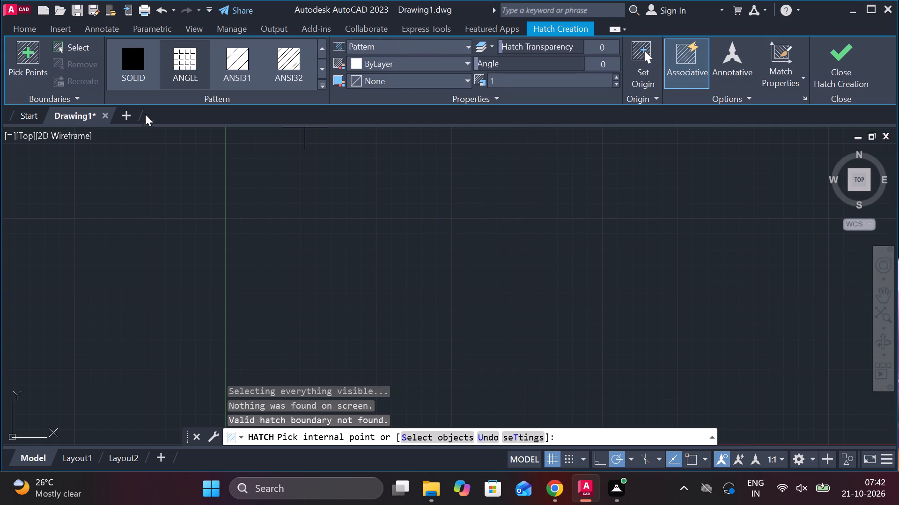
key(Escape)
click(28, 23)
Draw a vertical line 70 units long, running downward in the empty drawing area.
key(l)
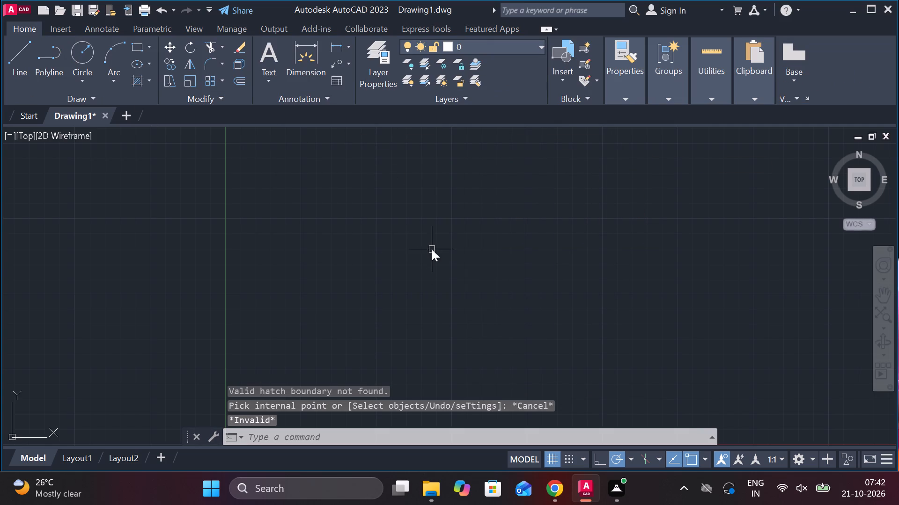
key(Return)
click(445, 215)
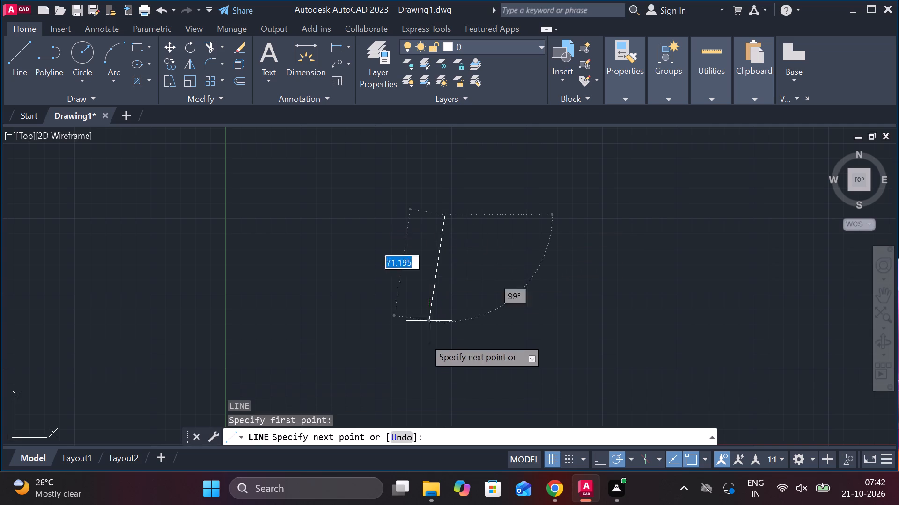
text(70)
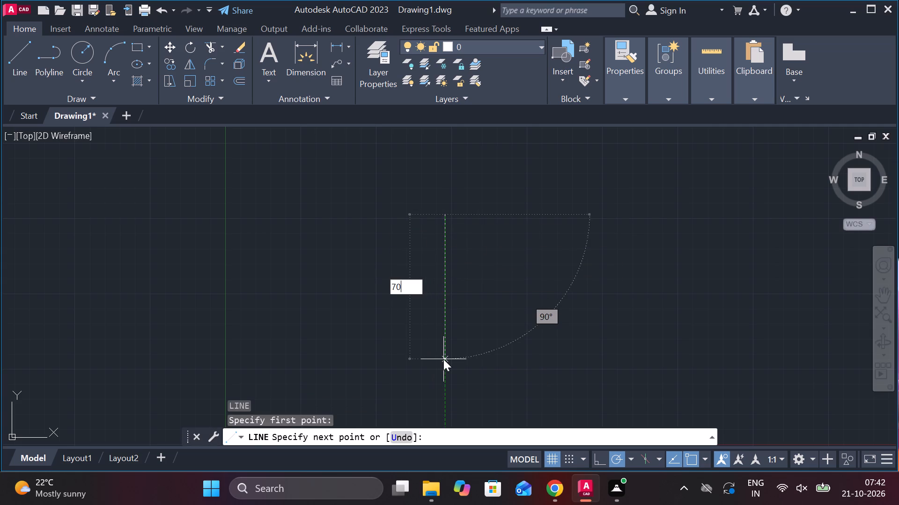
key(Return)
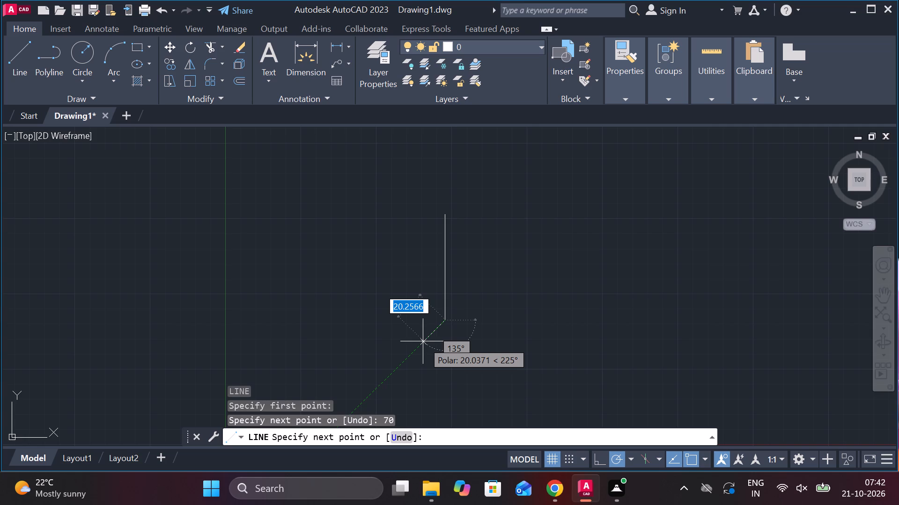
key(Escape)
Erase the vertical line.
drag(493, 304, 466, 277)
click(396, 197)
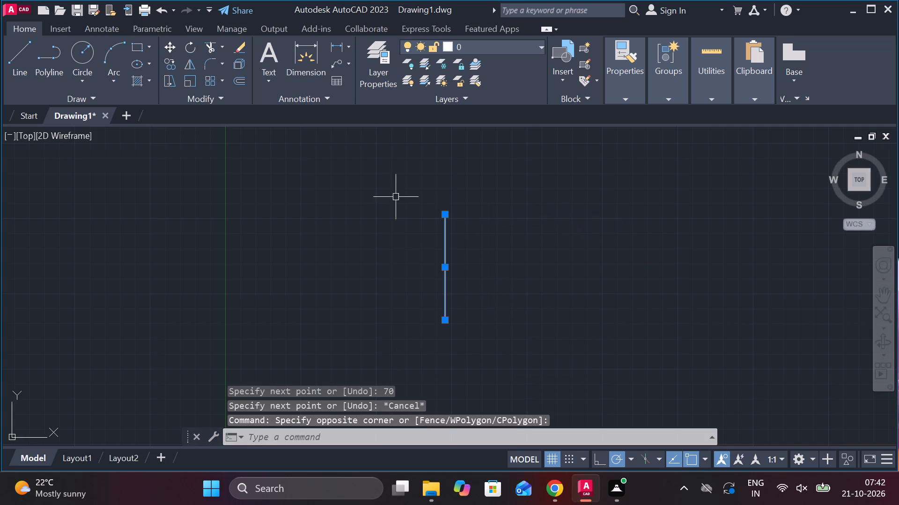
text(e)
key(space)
Draw a circle of radius 70 near the middle of the visible drawing area.
text(c)
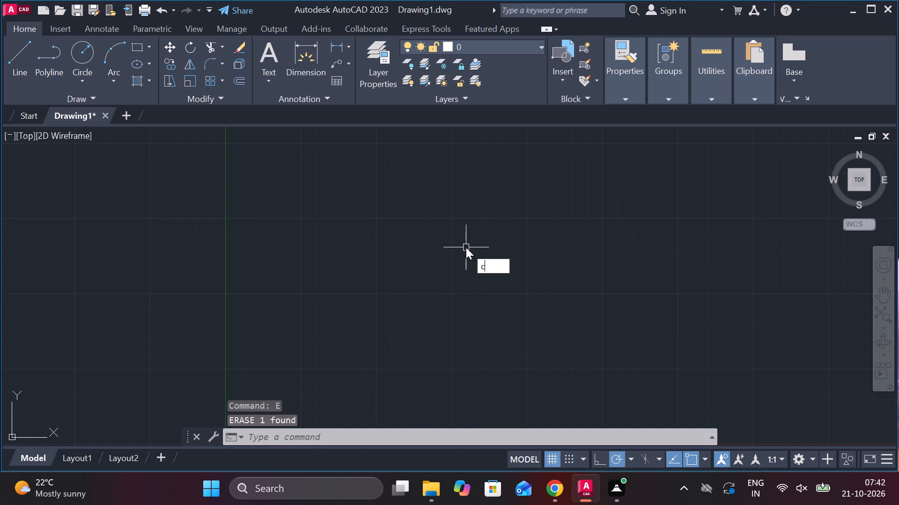
key(space)
click(442, 258)
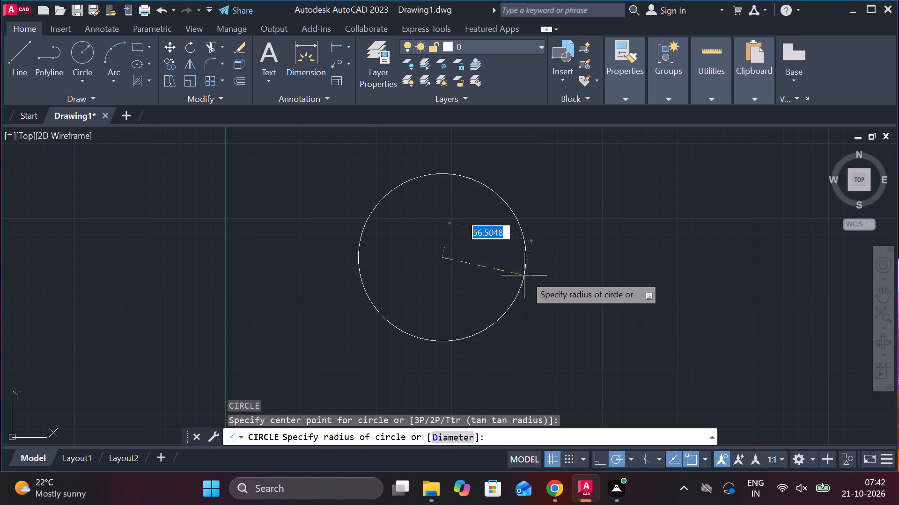
text(70)
key(Return)
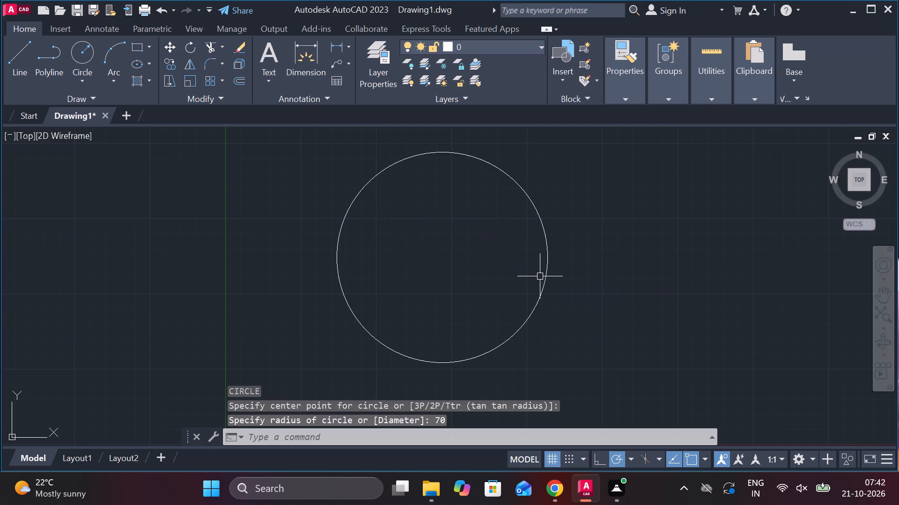
Draw a circle of radius 57.09 concentric with the first circle.
key(space)
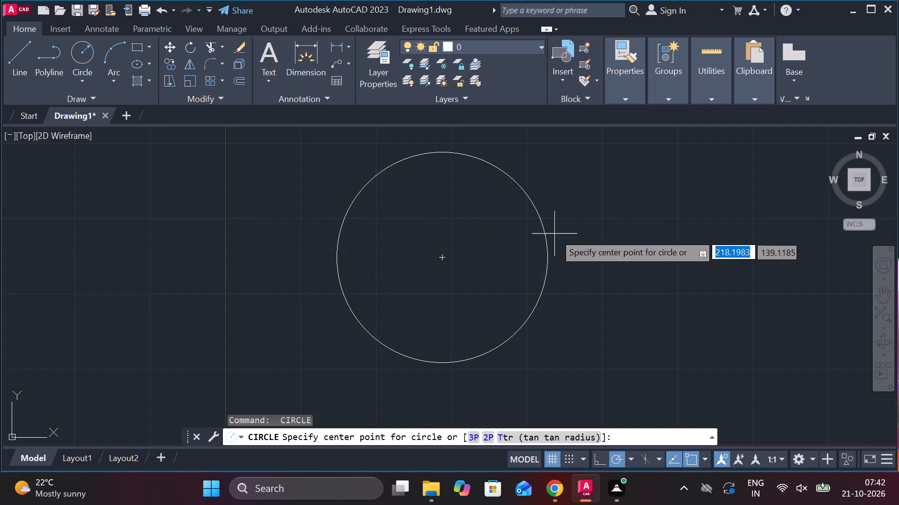
click(449, 258)
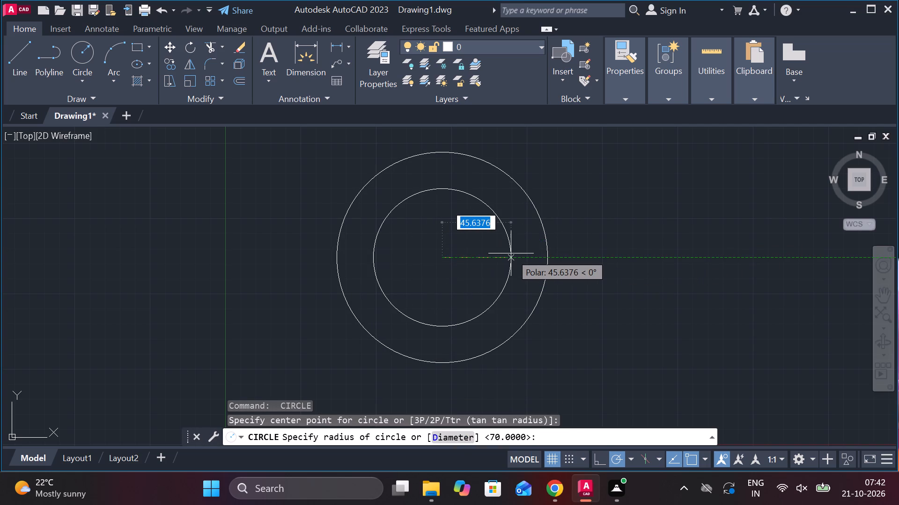
text(57)
text(.09)
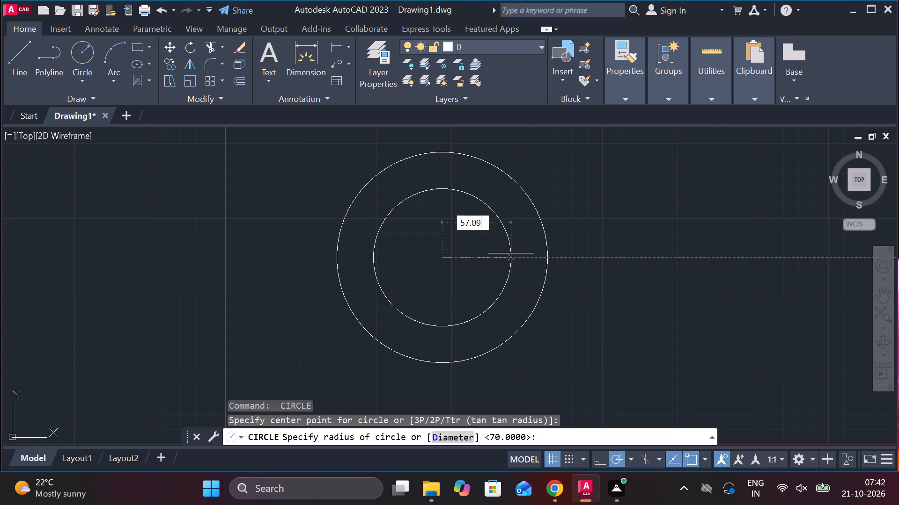
key(Return)
Draw a circle of diameter 70 on the same centre, inside the two existing circles.
key(space)
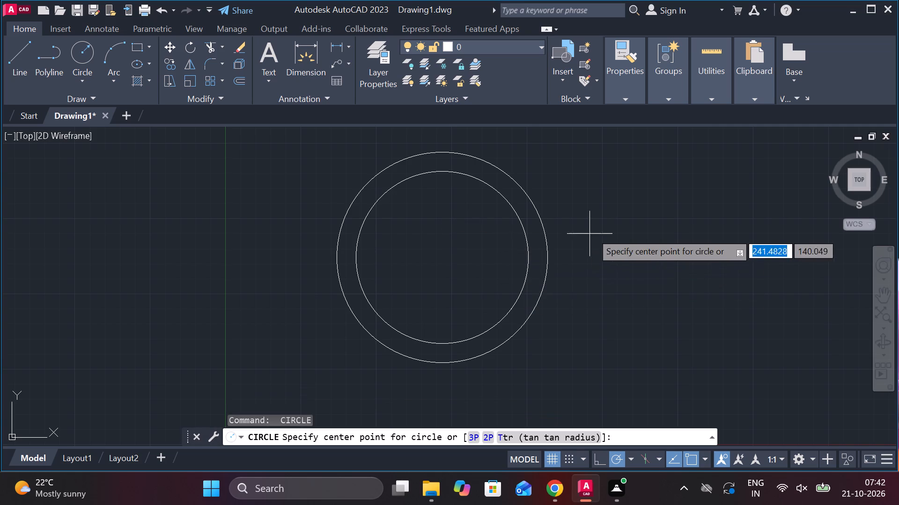
click(437, 256)
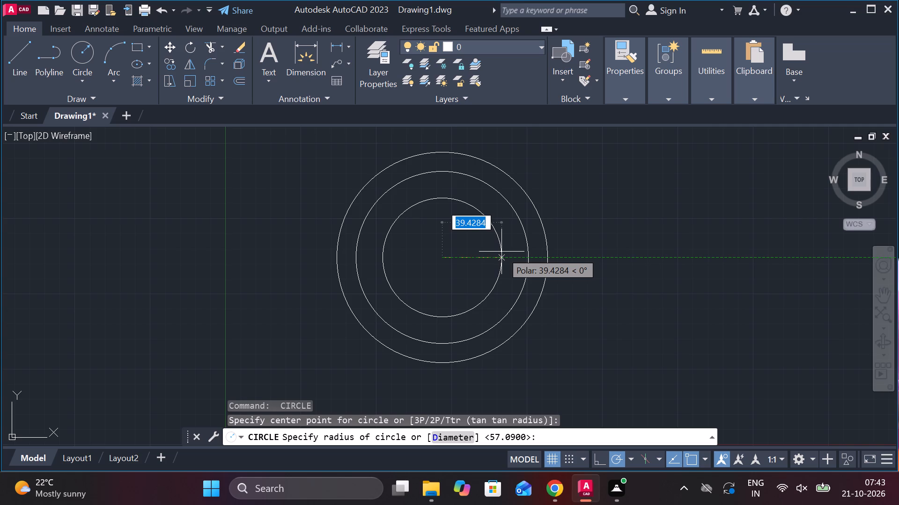
scroll(490, 279, up, 1)
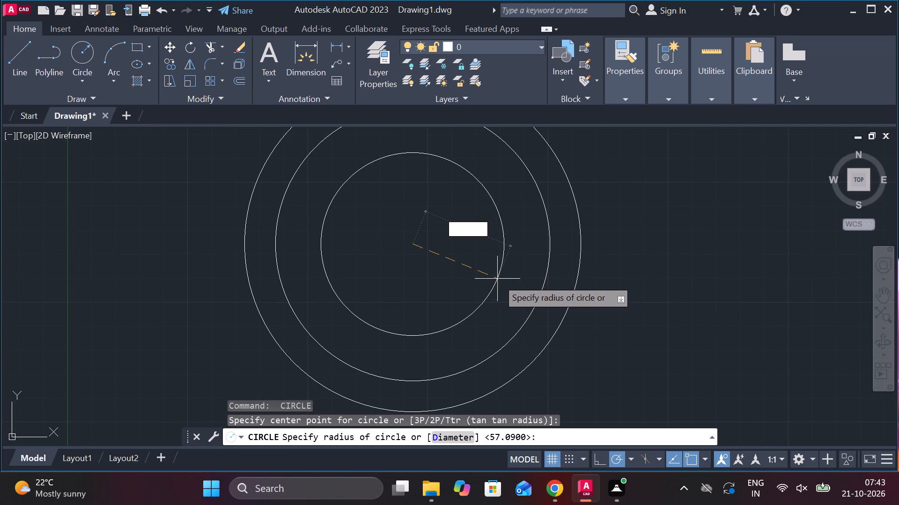
key(d)
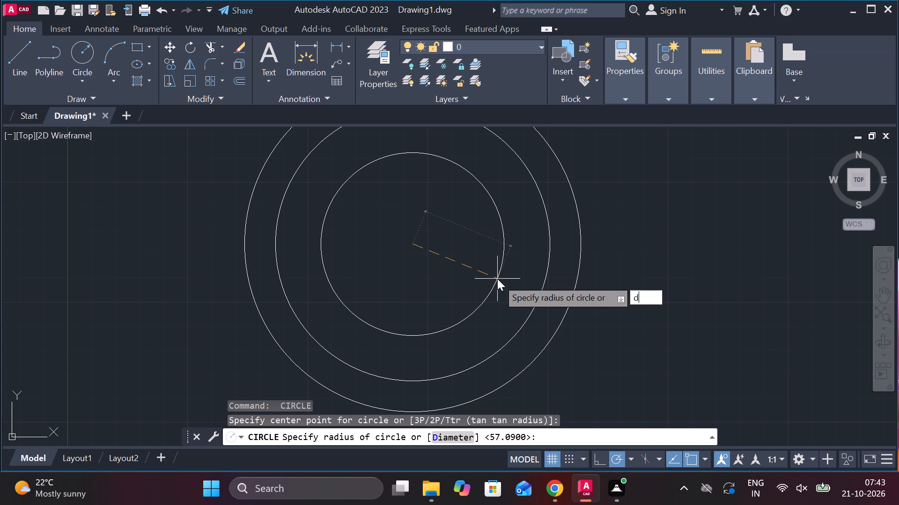
key(space)
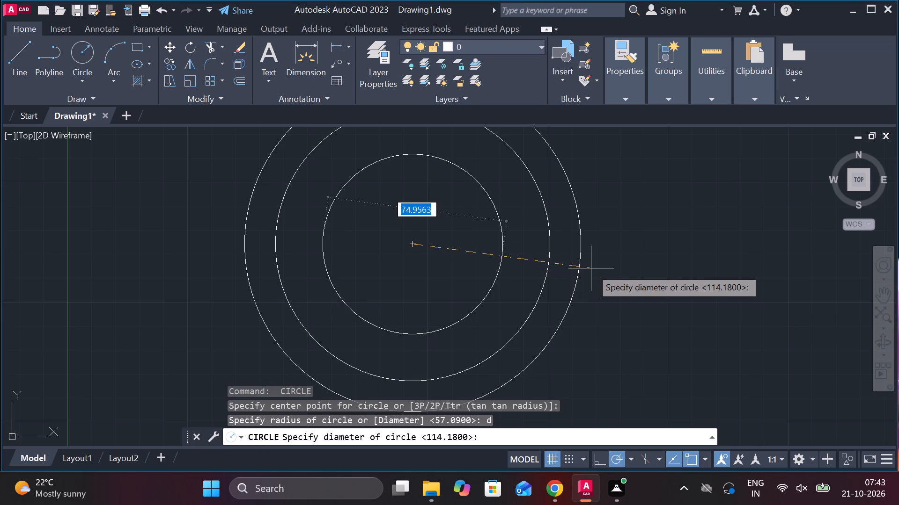
text(70)
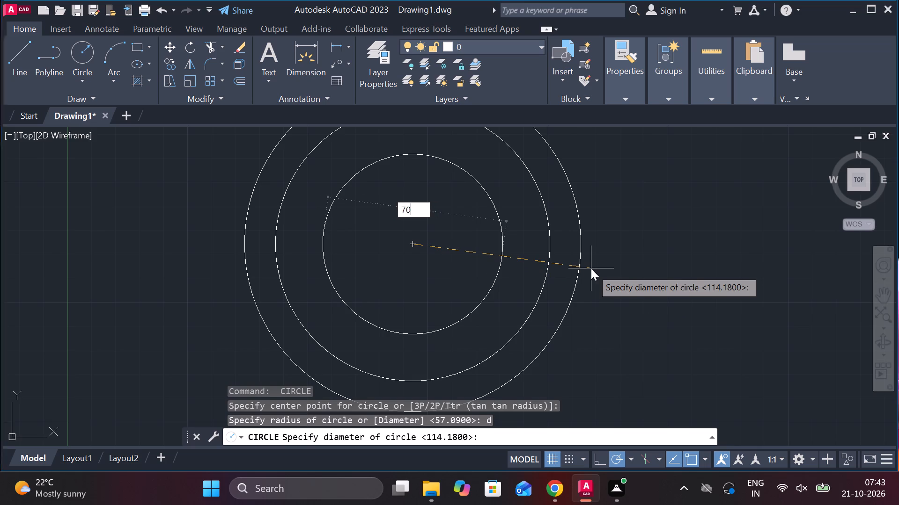
key(Return)
Draw a concentric circle of diameter 49.5 on the shared centre.
key(space)
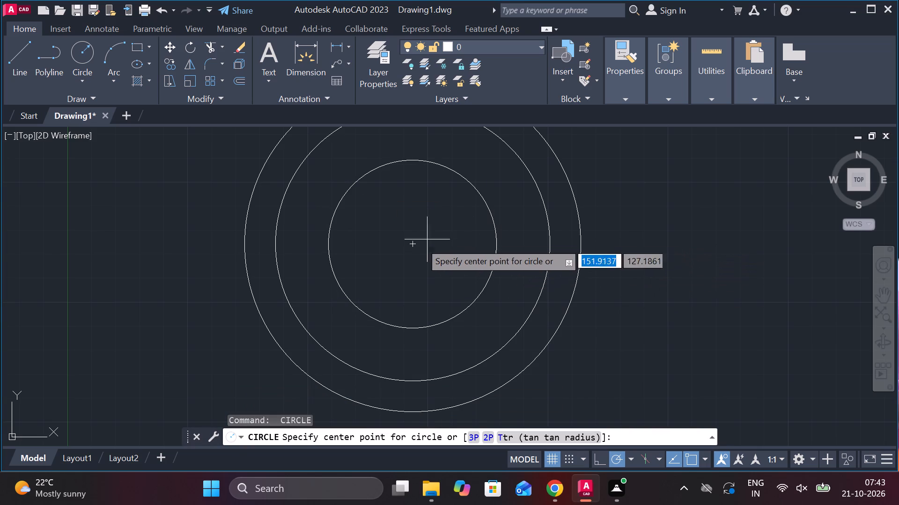
click(413, 244)
key(d)
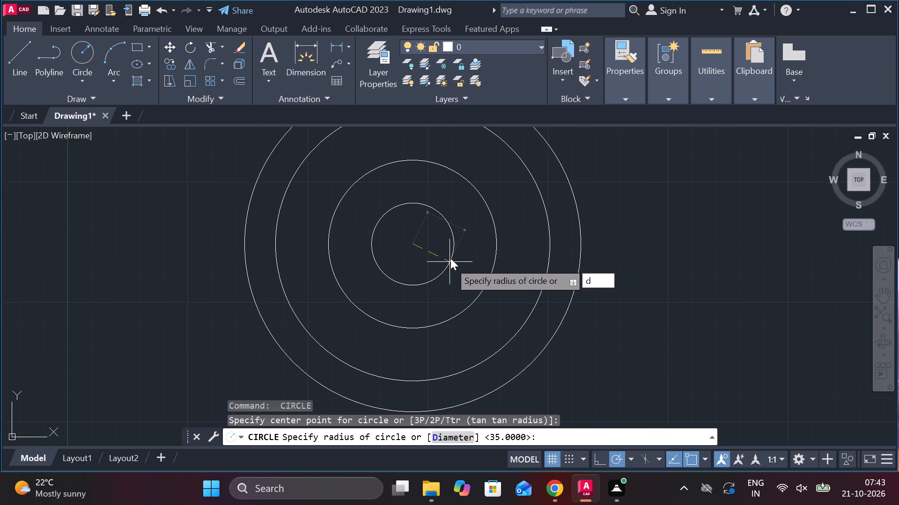
key(space)
text(49.5)
key(Return)
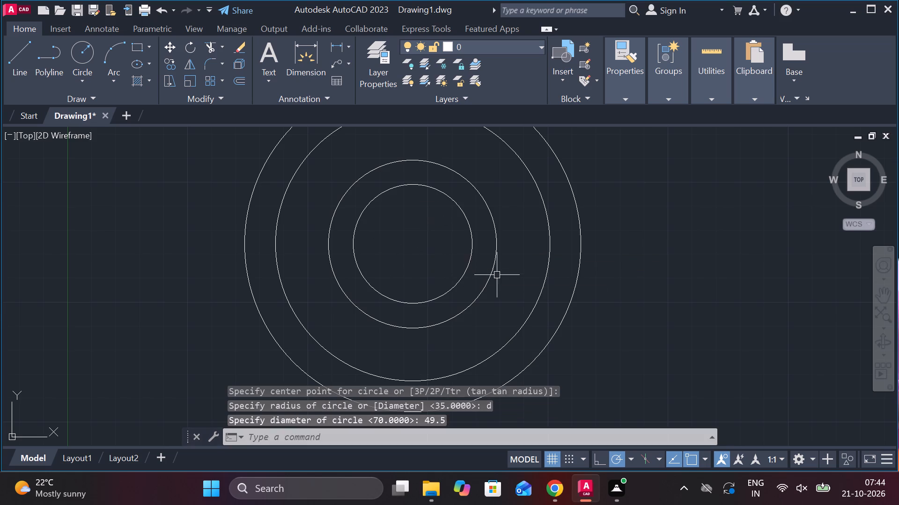
Draw a concentric circle of diameter 47 on the shared centre.
key(space)
click(410, 246)
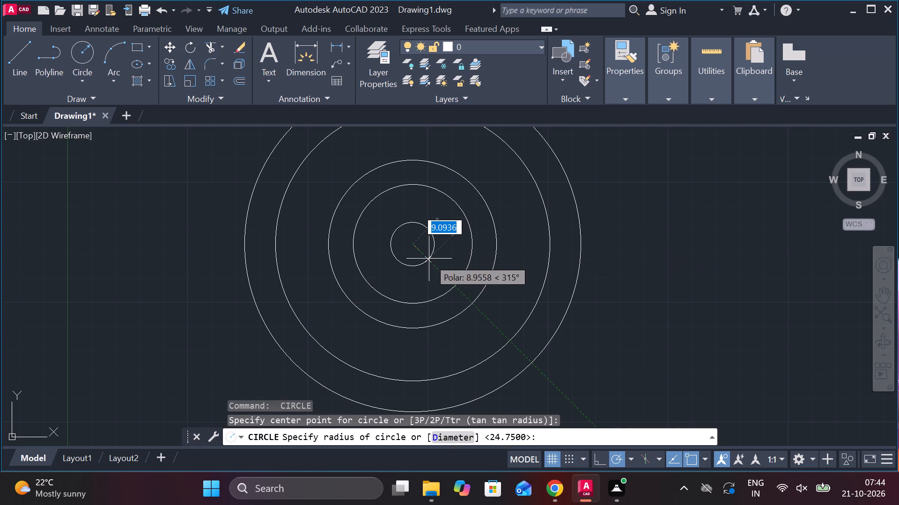
key(d)
key(space)
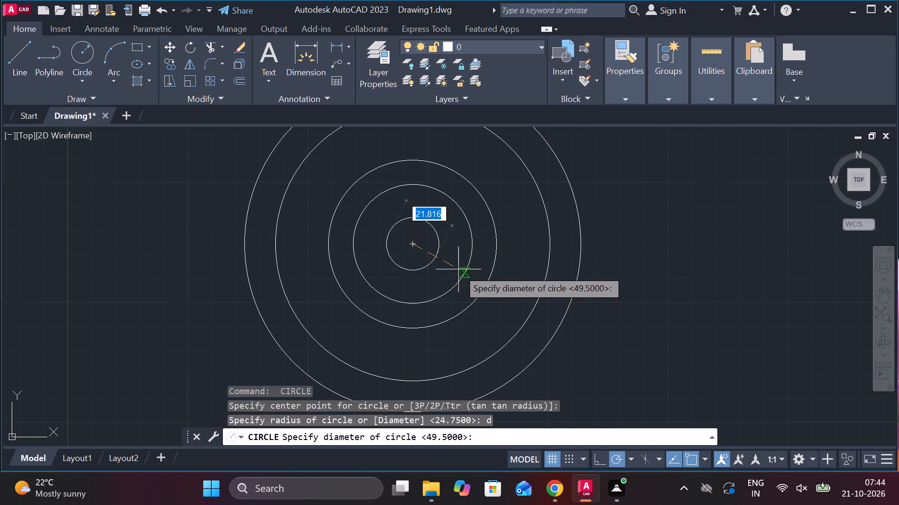
text(47\)
key(BackSpace)
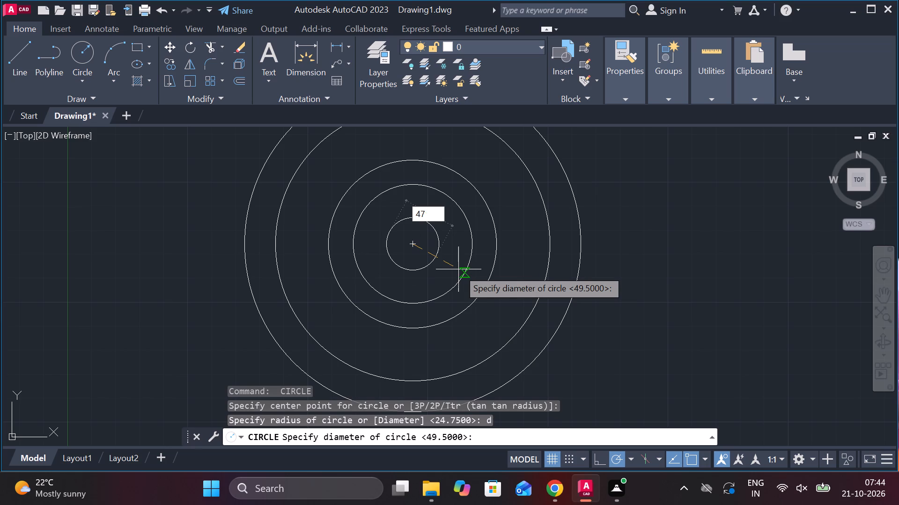
key(Return)
Draw a concentric circle of diameter 40 on the shared centre.
key(space)
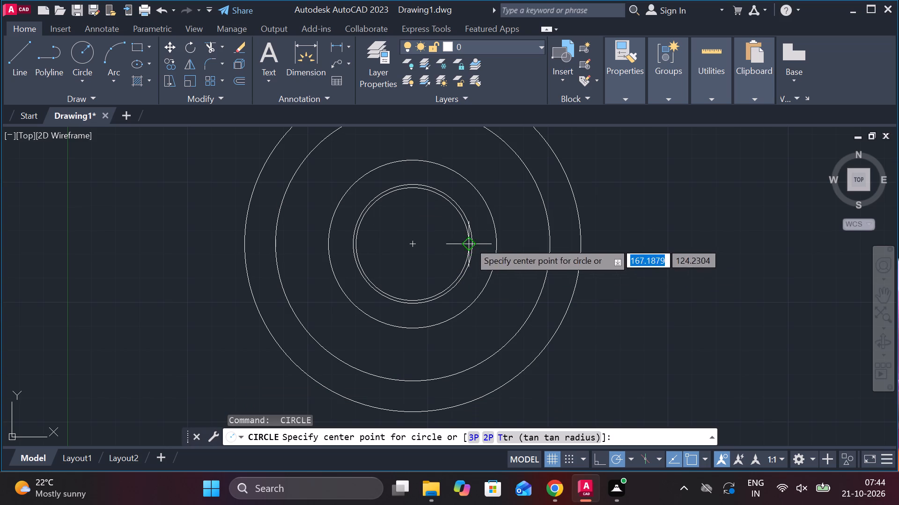
click(413, 246)
text(d)
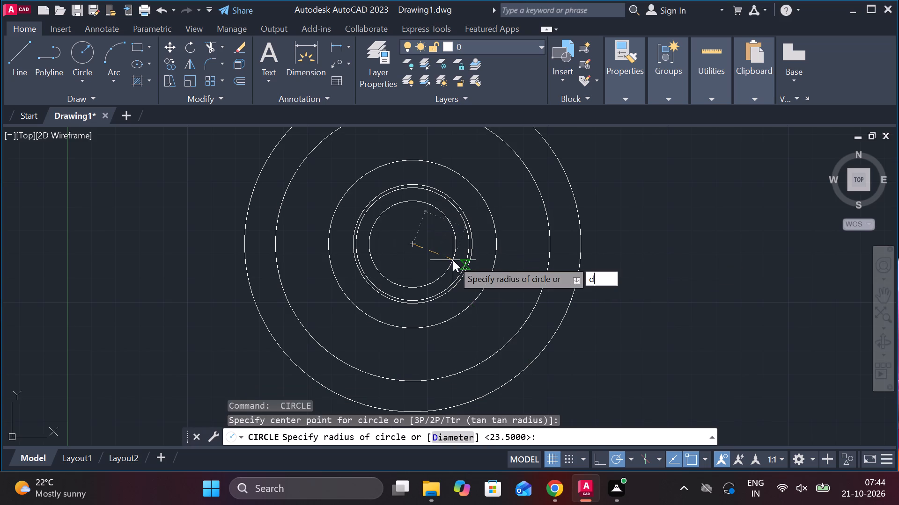
key(space)
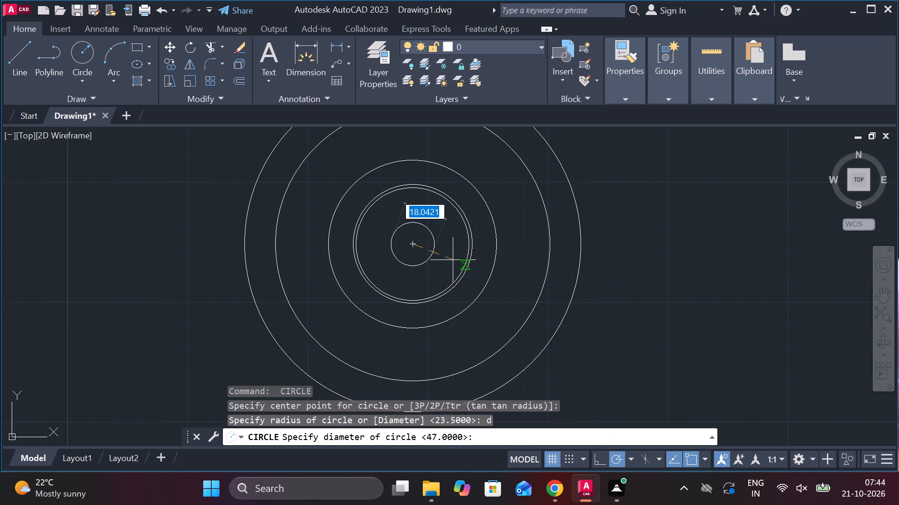
text(40)
key(Return)
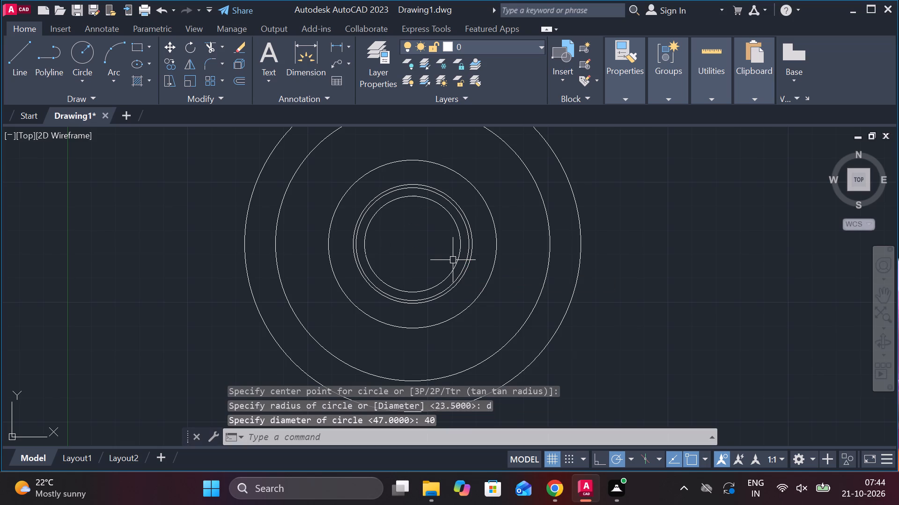
Draw a concentric circle of diameter 60 on the shared centre.
key(space)
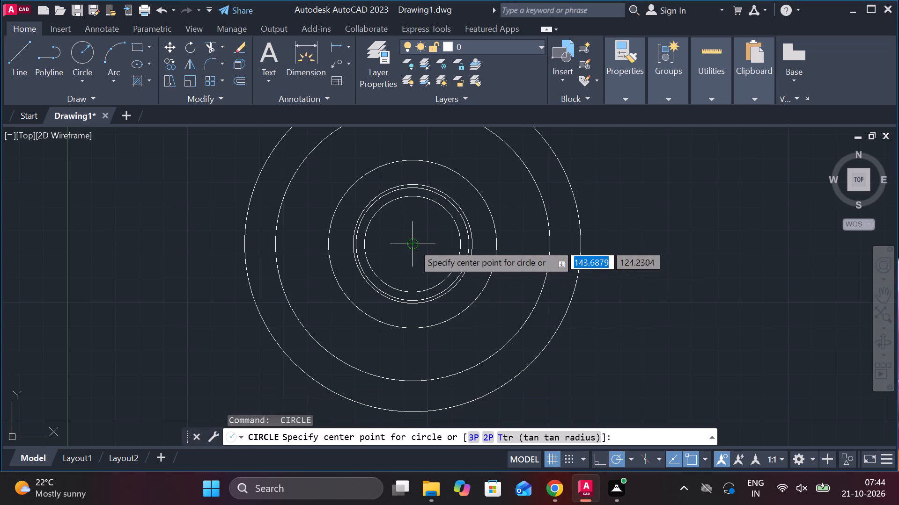
click(413, 244)
text(d)
key(space)
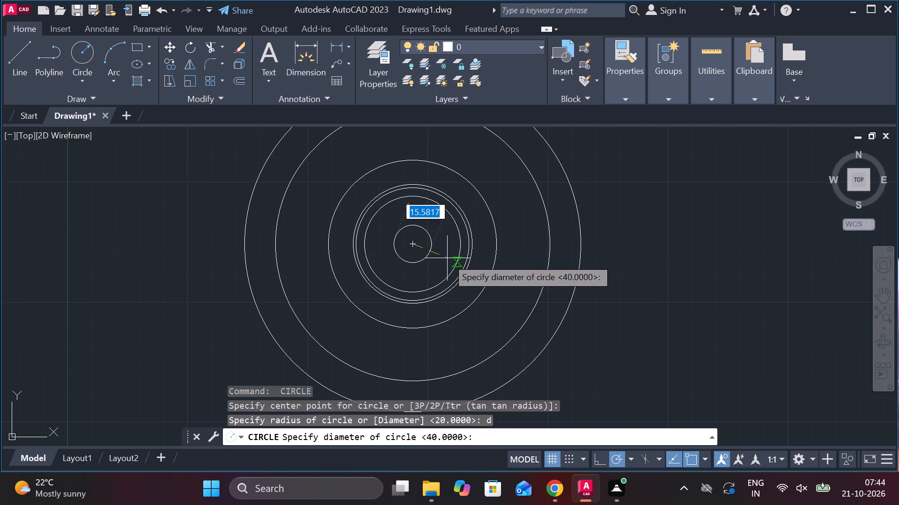
text(60)
key(Return)
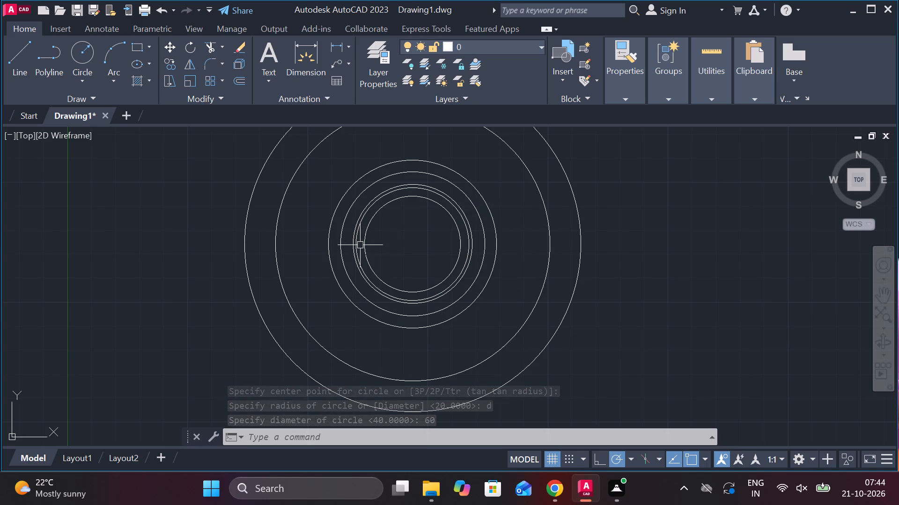
Draw a concentric circle of diameter 52 on the shared centre.
key(space)
click(409, 245)
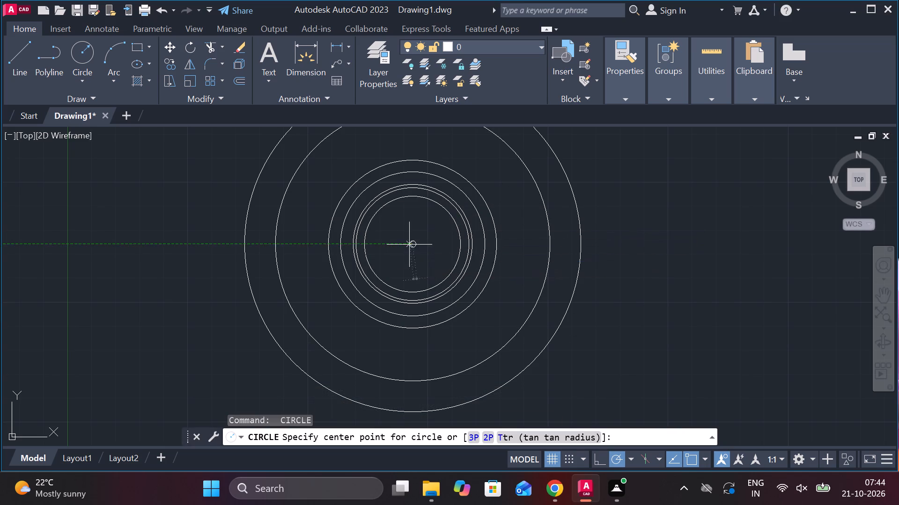
text(d 52)
key(space)
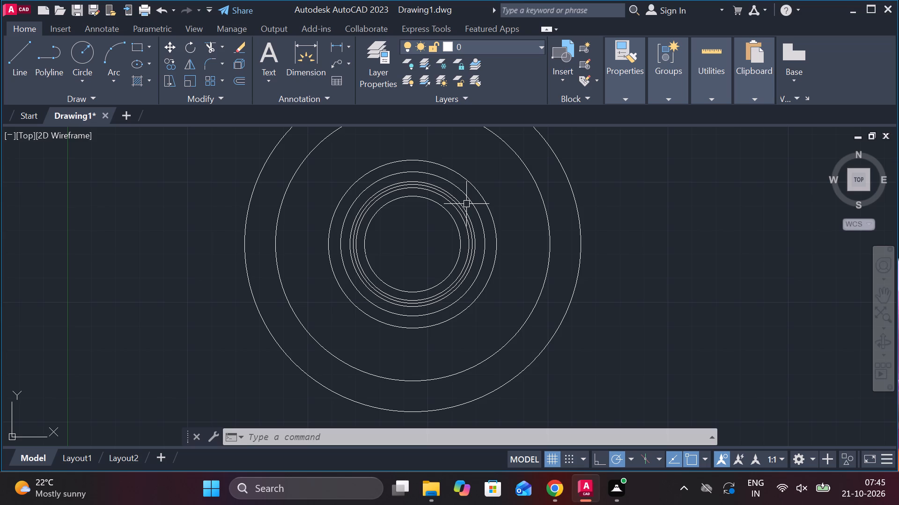
Draw a horizontal line about 243 long from the circles' shared centre, extending past their right side.
middle_drag(540, 222, 500, 231)
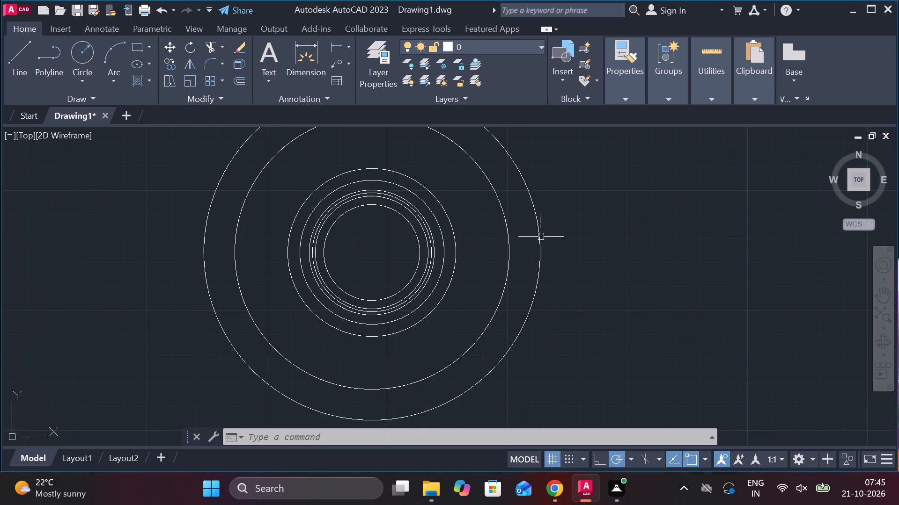
scroll(569, 240, down, 1)
key(Escape)
key(l)
key(Return)
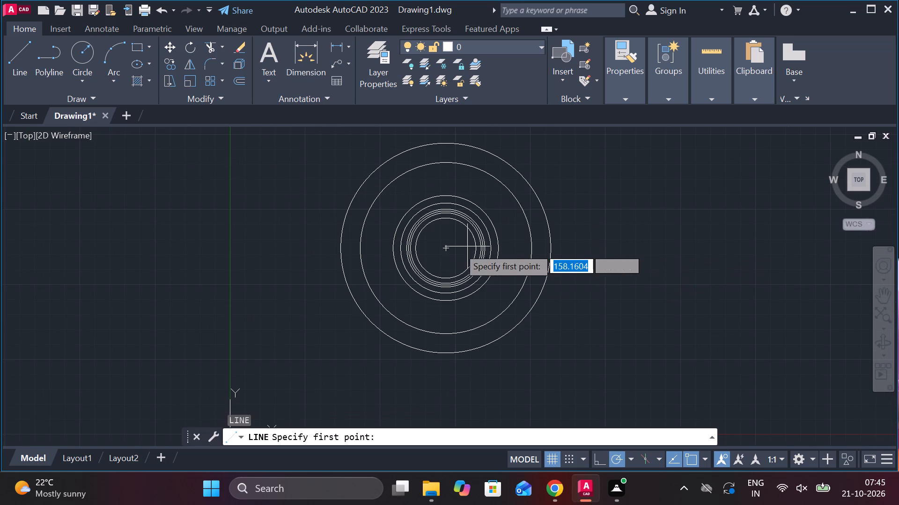
click(444, 249)
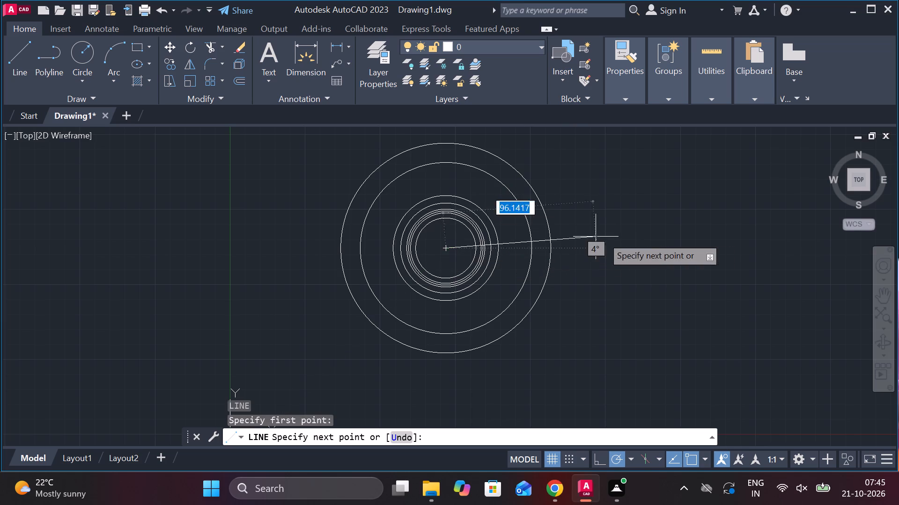
middle_drag(593, 256, 426, 265)
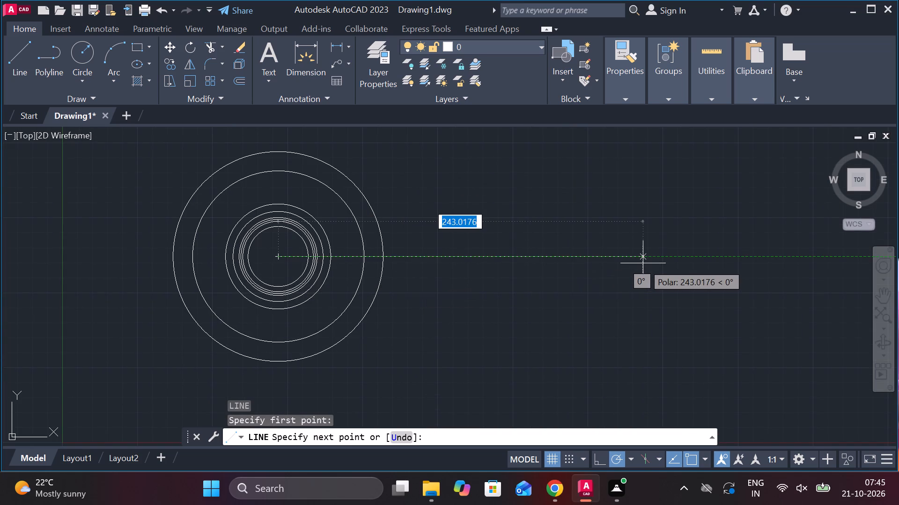
click(643, 263)
key(Escape)
Draw a vertical line 35 long upward from a point on the horizontal line, to the right of the circles.
key(l)
key(Return)
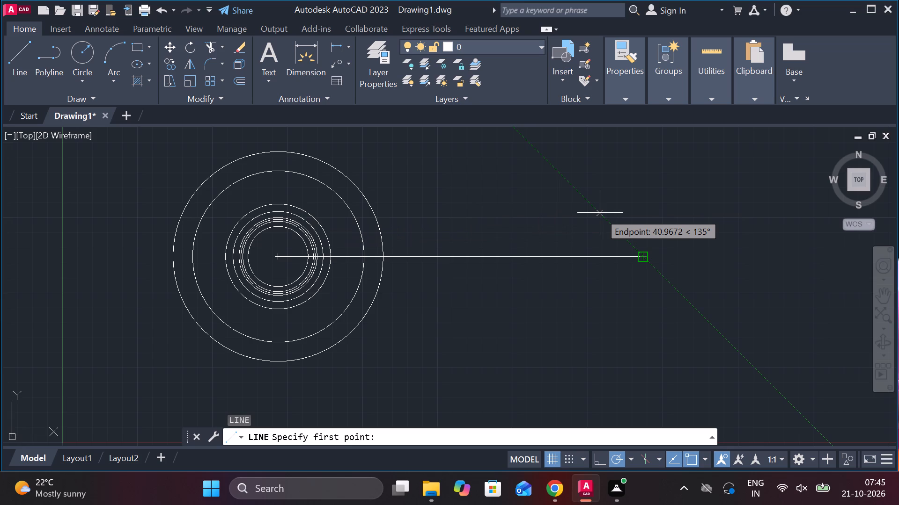
click(515, 255)
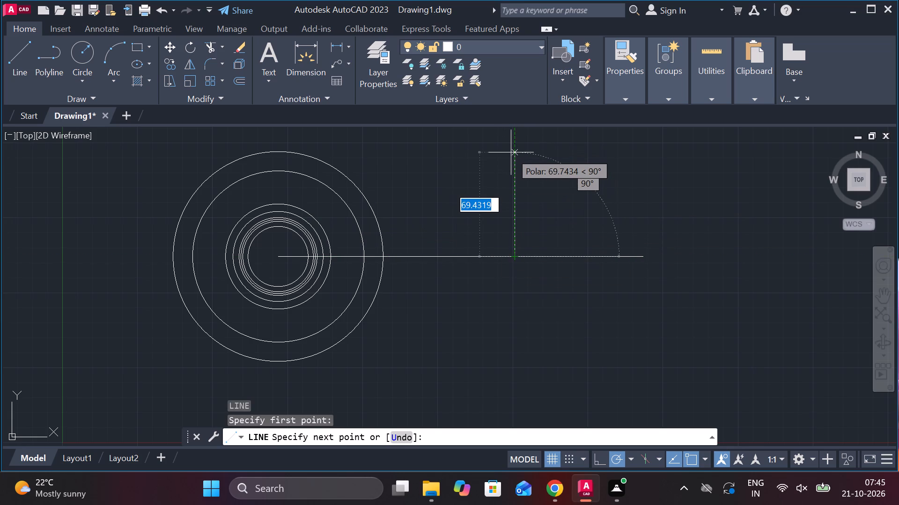
text(35)
key(space)
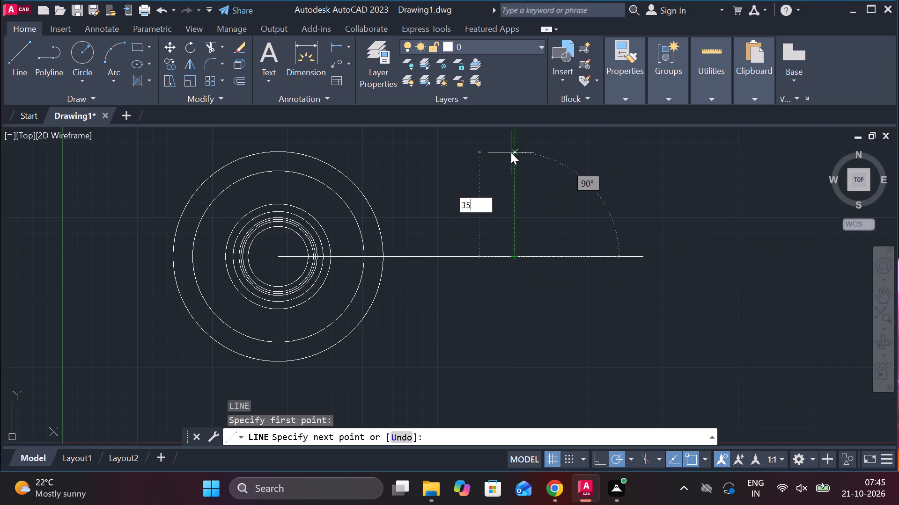
key(Escape)
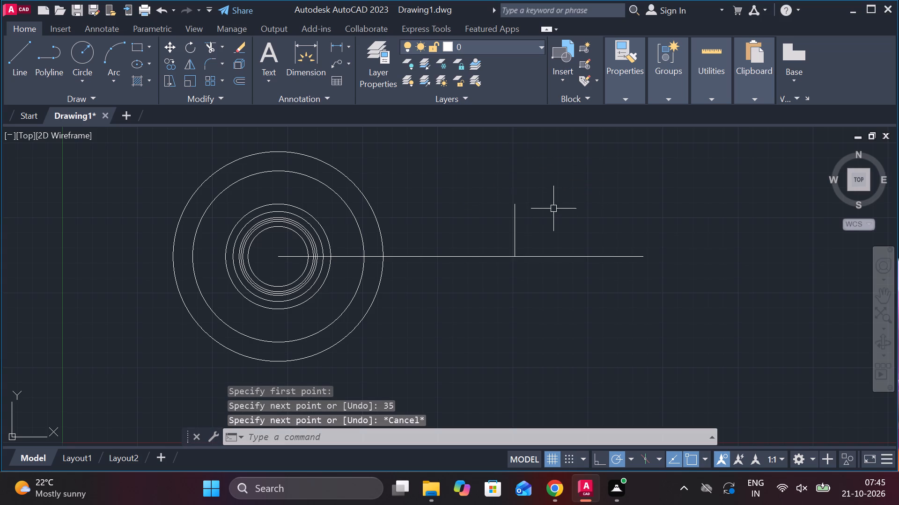
Draw a vertical segment 35 long downward from the foot of the upper vertical line.
key(l)
key(Return)
click(521, 255)
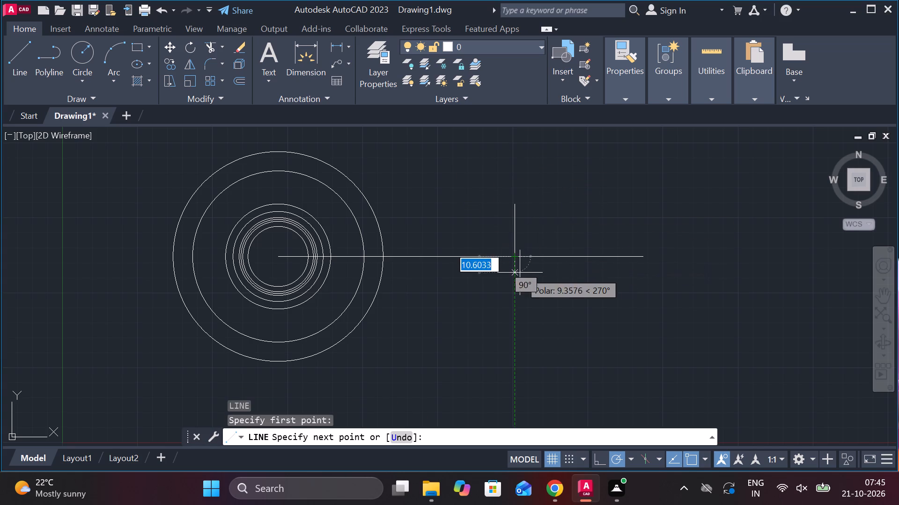
text(35)
key(space)
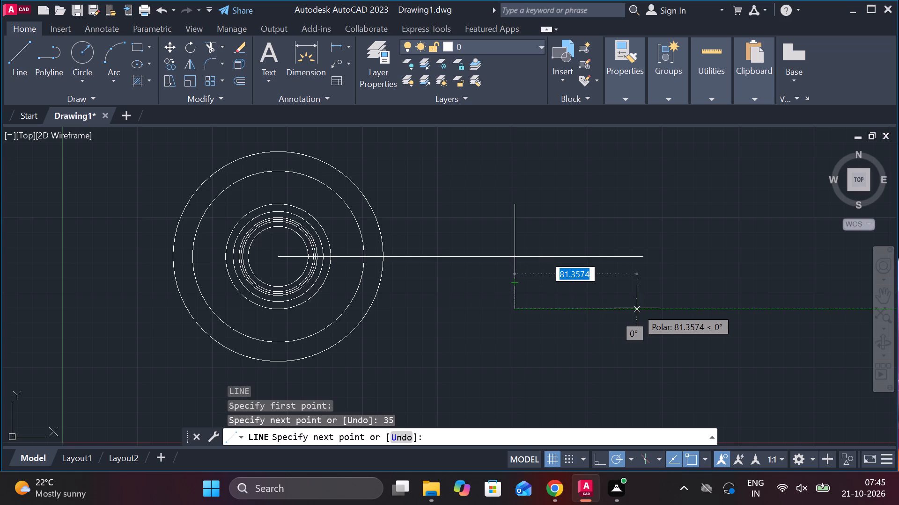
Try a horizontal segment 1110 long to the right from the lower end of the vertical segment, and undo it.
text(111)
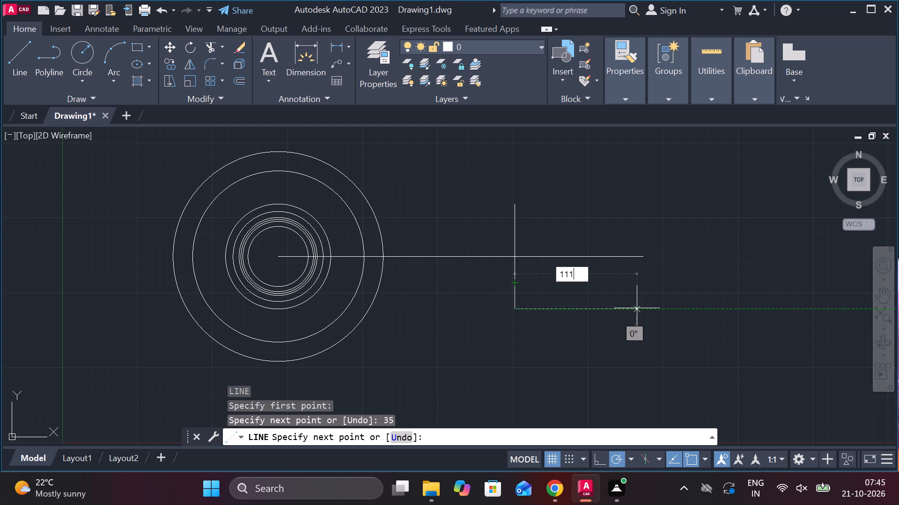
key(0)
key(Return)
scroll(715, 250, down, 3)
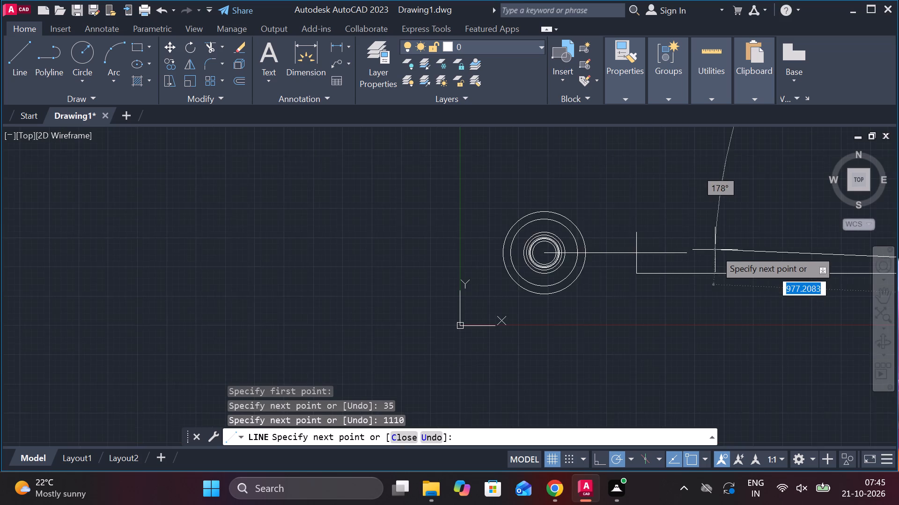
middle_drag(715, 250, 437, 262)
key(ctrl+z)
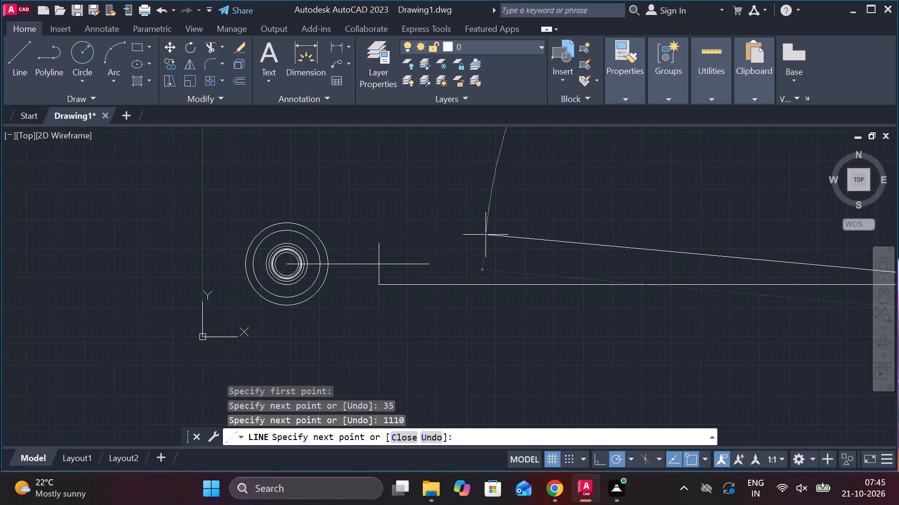
Continue the line with a horizontal segment 110 long to the right from the vertical segment's lower end.
text(110)
key(Return)
Finish the line with a vertical segment about 104 long upward from the right end of the 110 segment.
scroll(672, 218, up, 2)
middle_drag(673, 218, 610, 121)
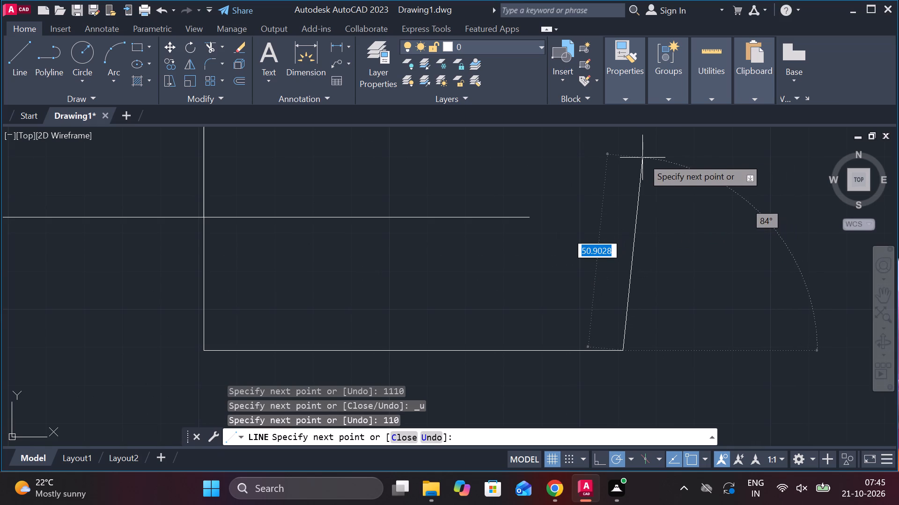
middle_drag(638, 151, 651, 205)
scroll(641, 187, down, 1)
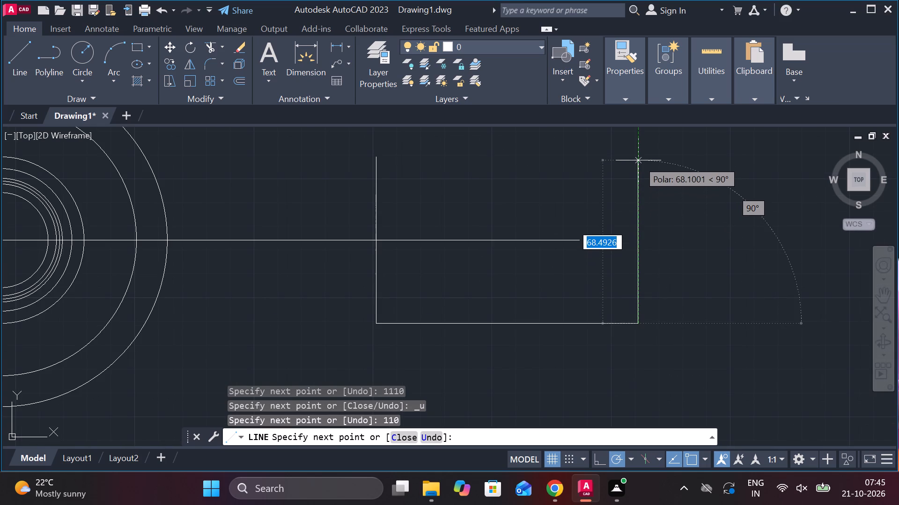
middle_drag(639, 149, 644, 228)
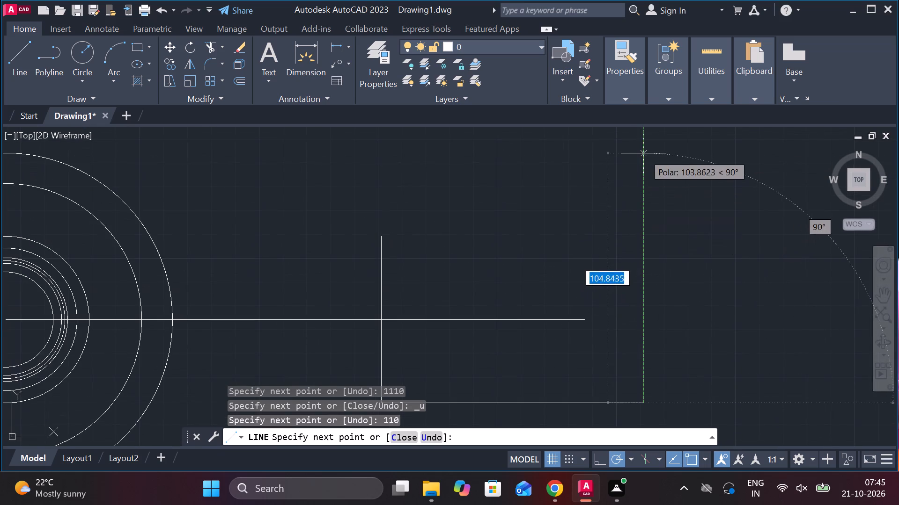
click(645, 152)
key(Escape)
middle_drag(538, 317, 536, 238)
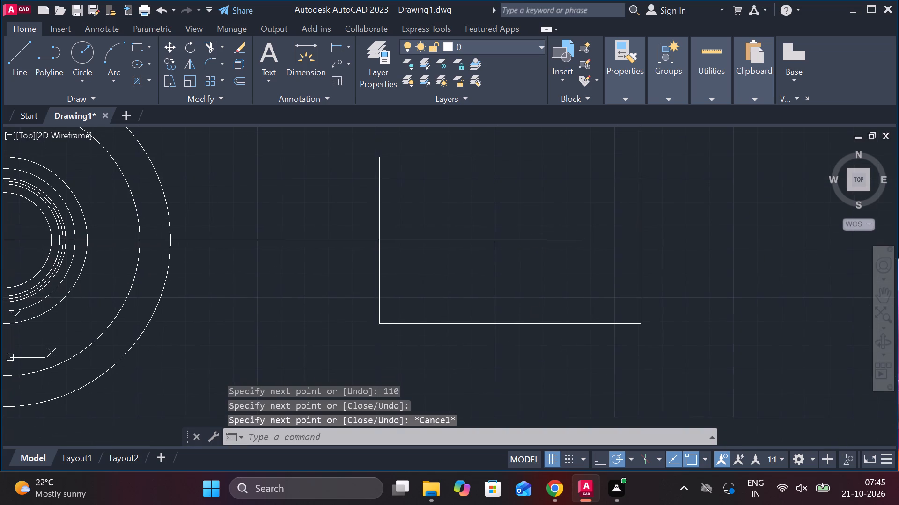
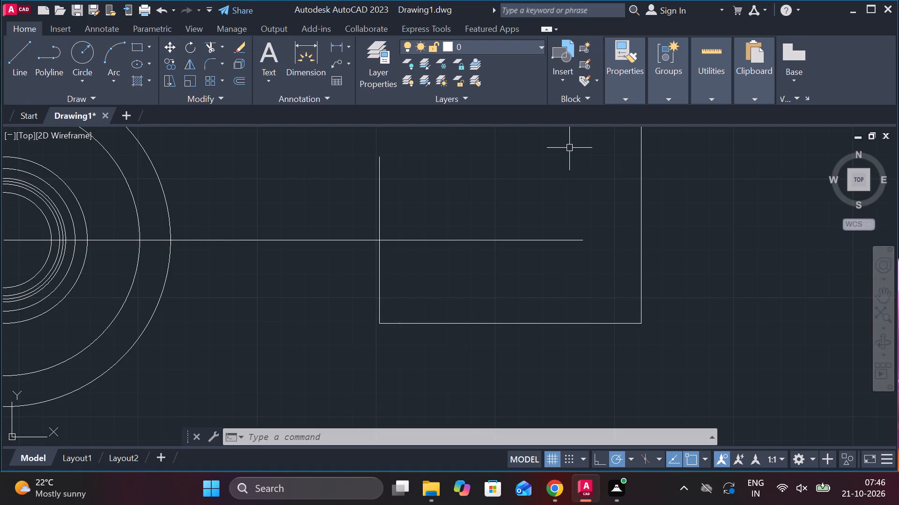
Draw a horizontal segment 25 long to the right from the upper end of the side view's near vertical line.
key(l)
key(Return)
drag(380, 159, 384, 157)
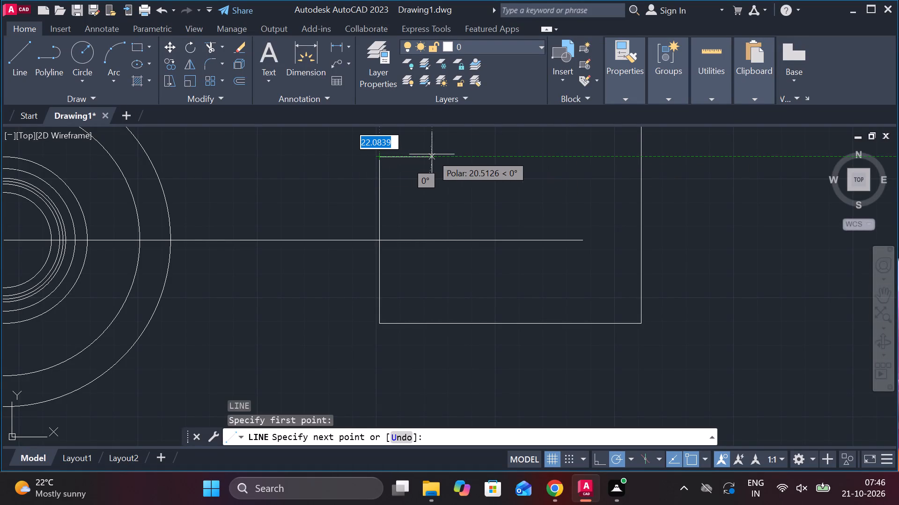
text(25)
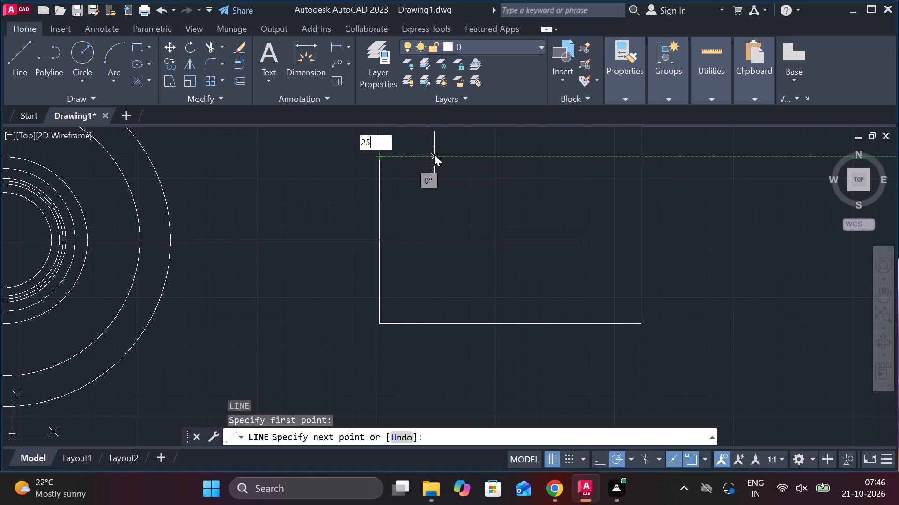
key(space)
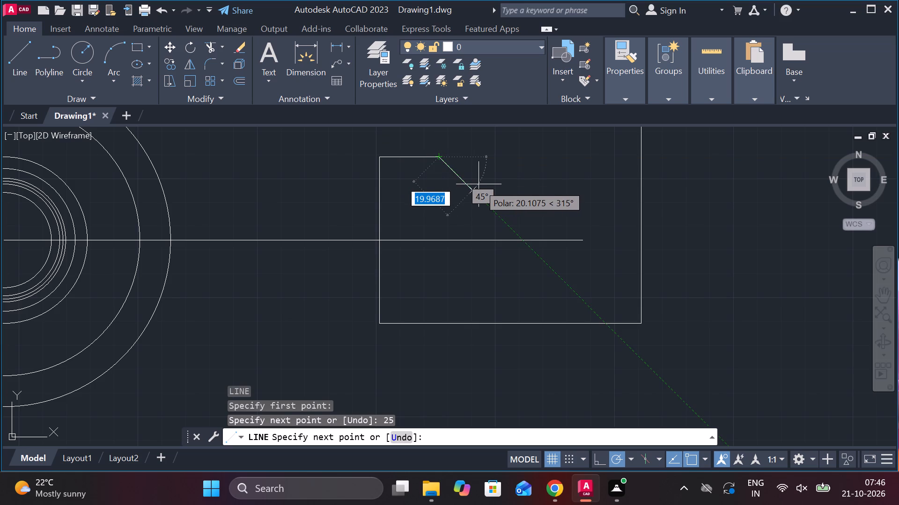
scroll(469, 179, up, 2)
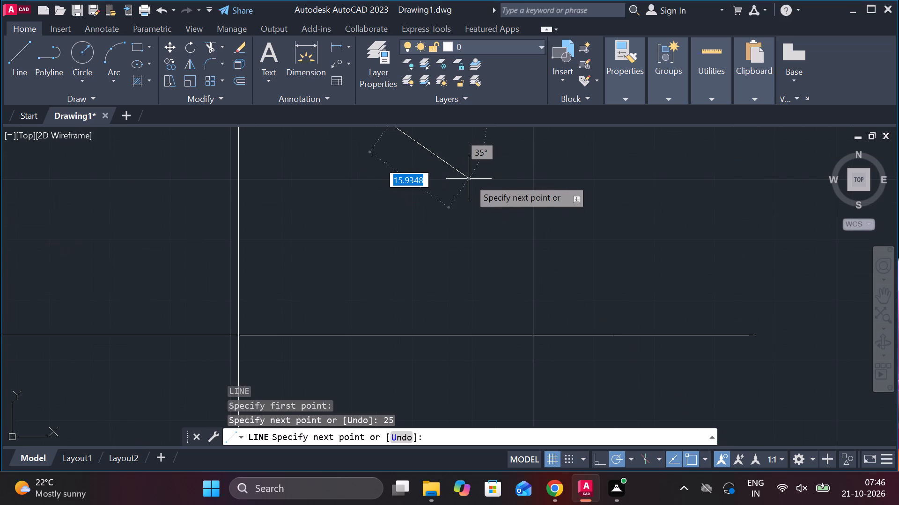
scroll(426, 168, down, 3)
key(Escape)
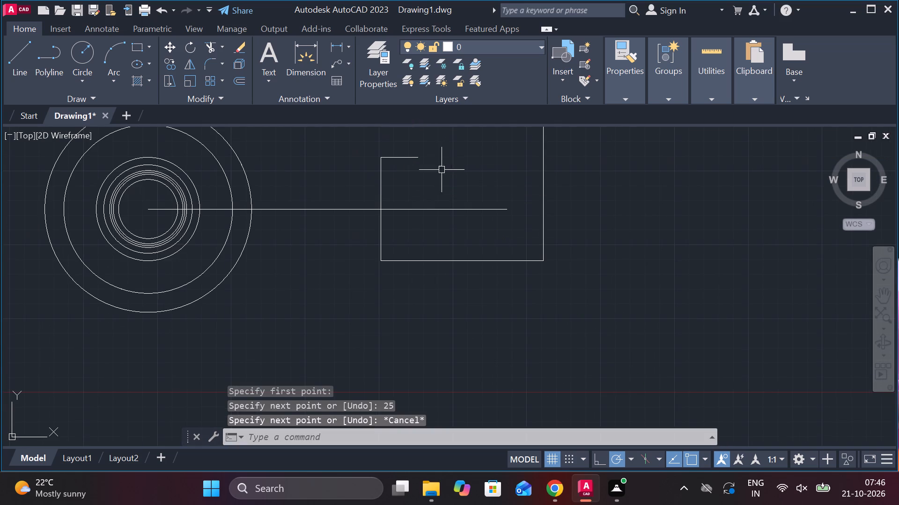
Erase the 110-long horizontal line along the bottom of the side view.
middle_drag(427, 216, 419, 216)
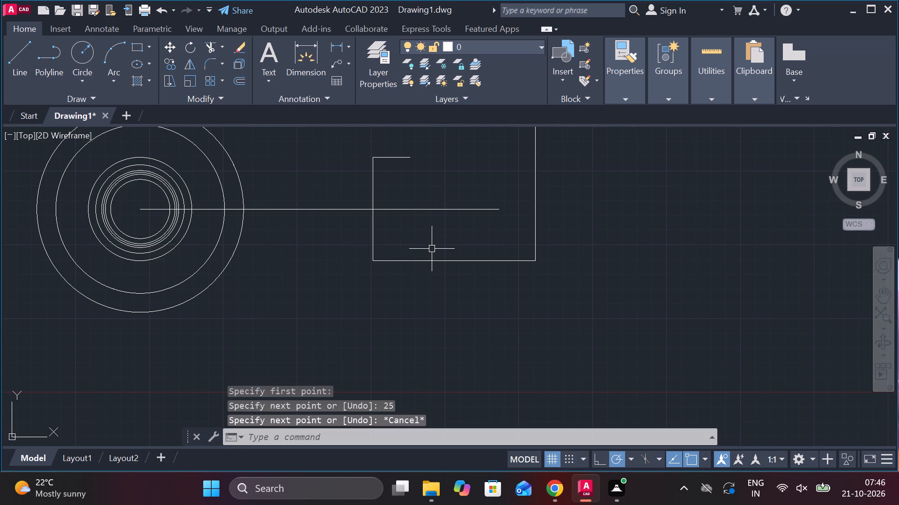
click(435, 263)
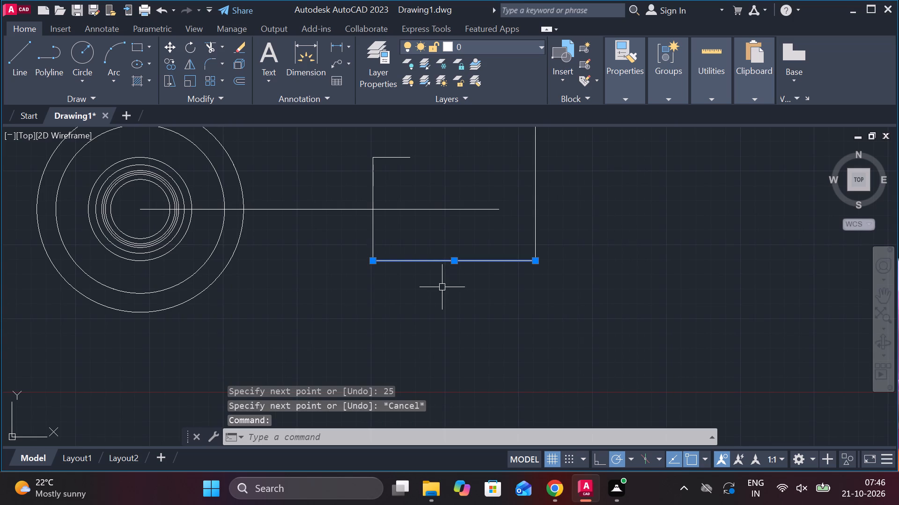
text(e)
key(space)
Draw a horizontal segment 25 long to the right from the lower end of the same vertical line.
key(l)
key(Return)
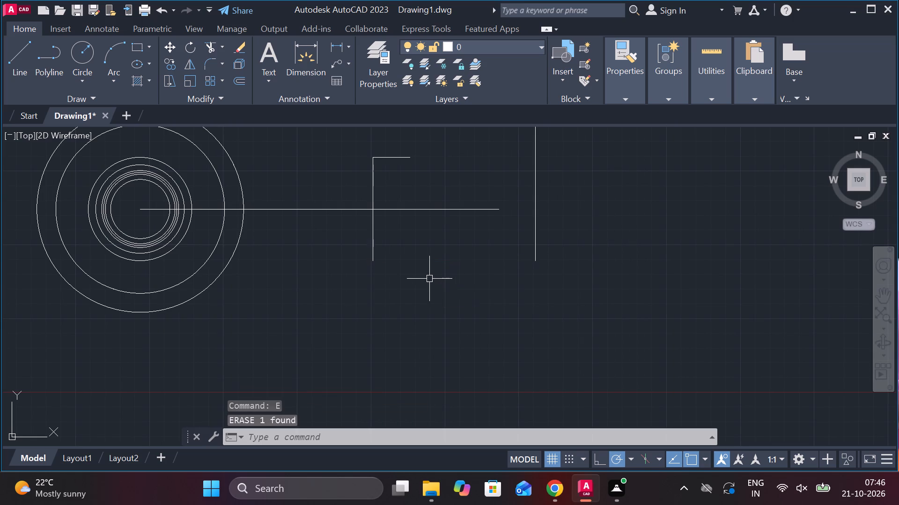
click(377, 255)
text(25)
key(space)
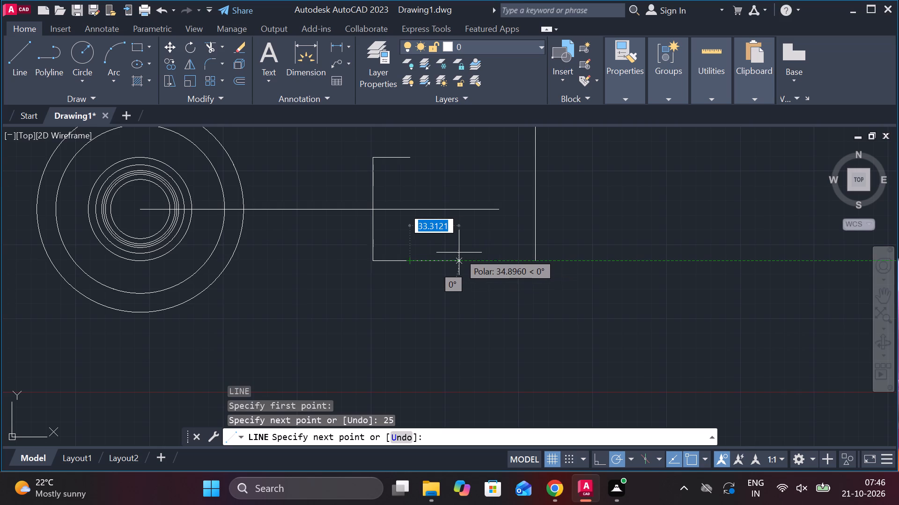
key(Escape)
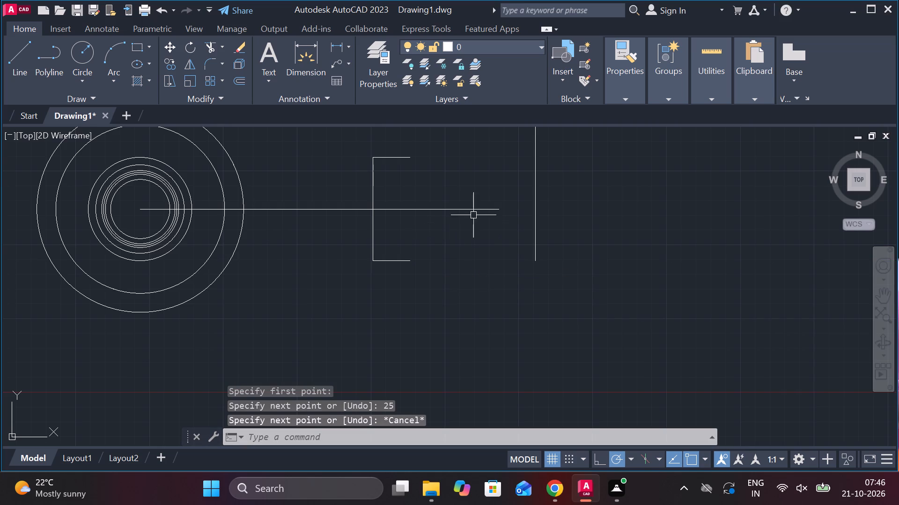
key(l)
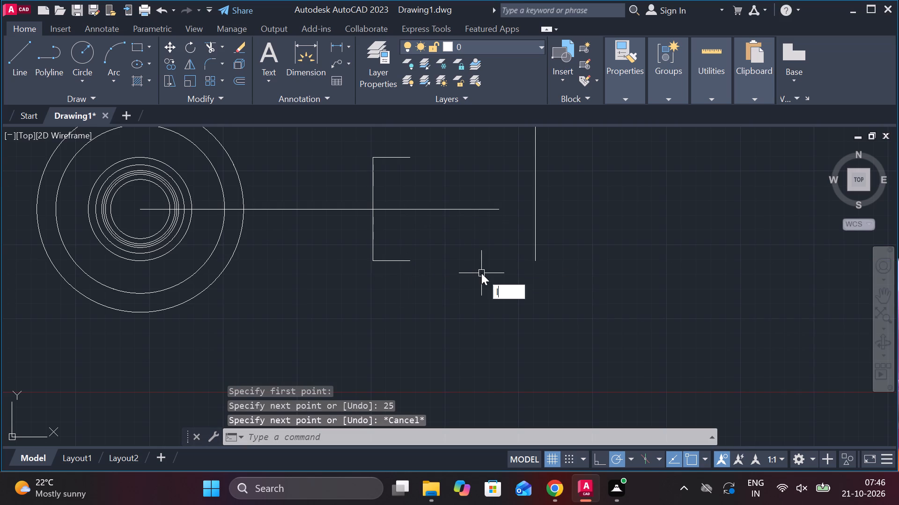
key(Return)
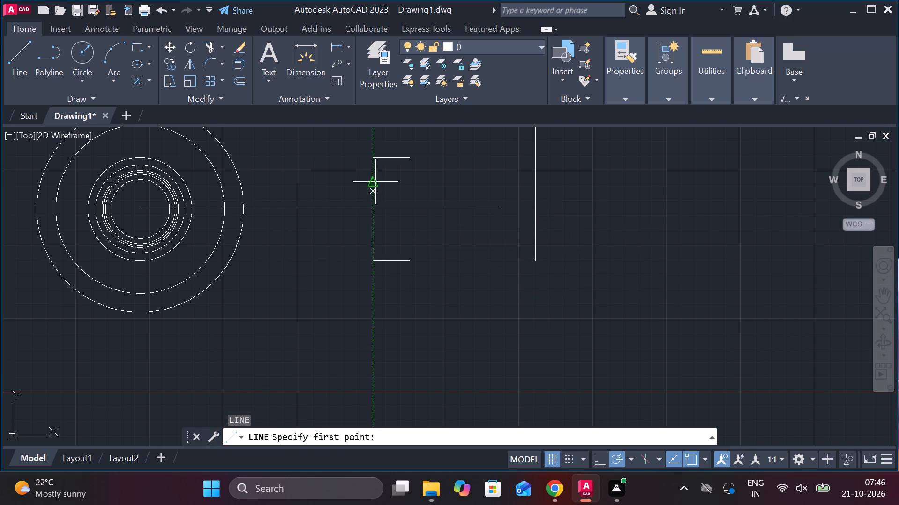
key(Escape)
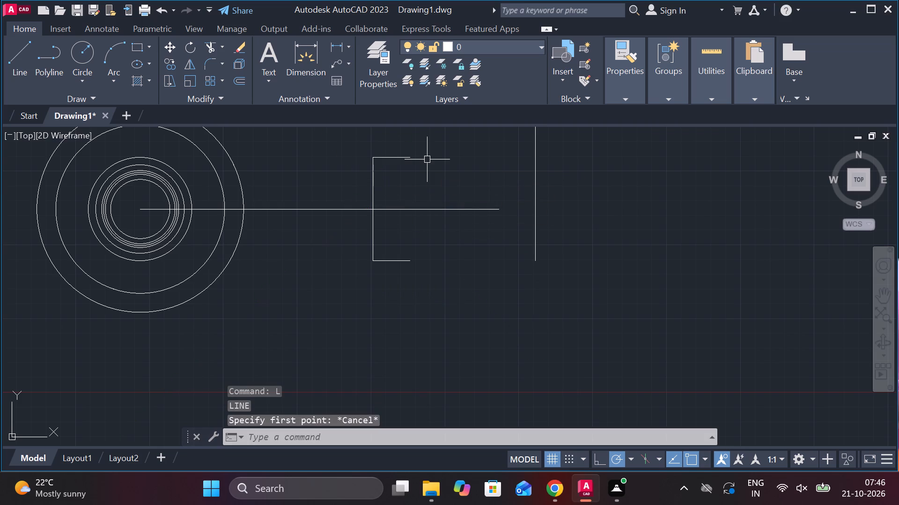
Draw a horizontal line from 5 below the profile's upper corner, extending right past the far vertical line.
key(space)
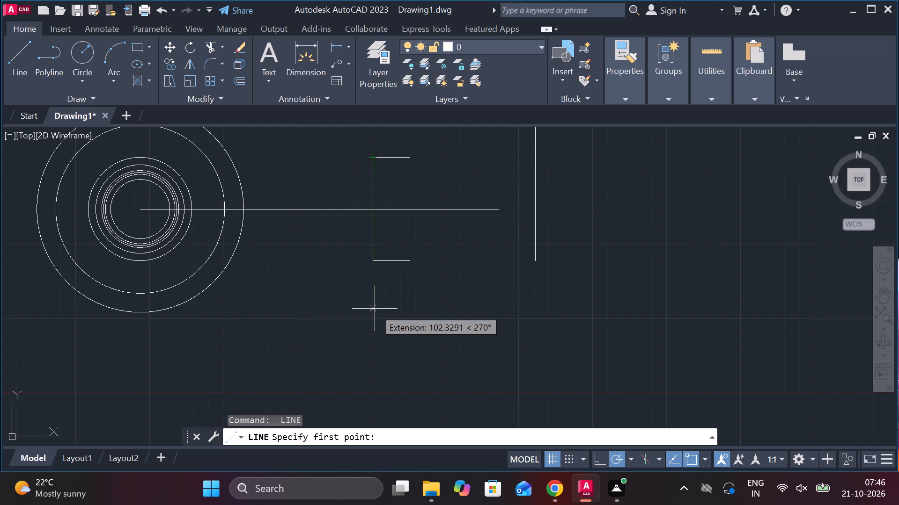
key(5)
key(Return)
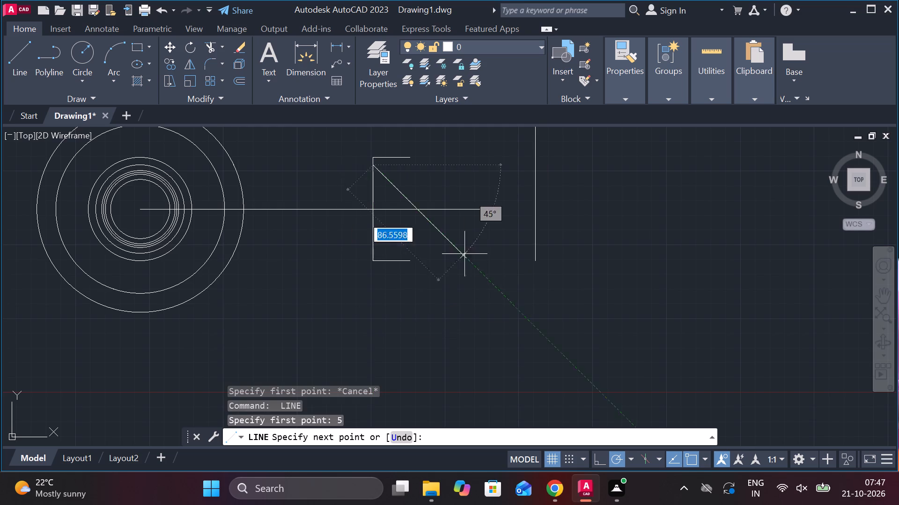
click(585, 168)
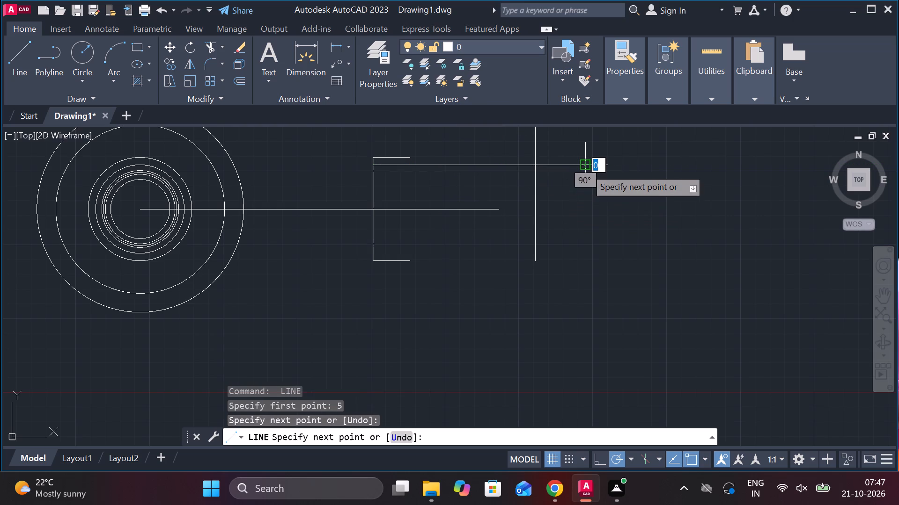
key(Escape)
Draw a horizontal line from 5 above the profile's lower corner, extending right past the far vertical line.
key(l)
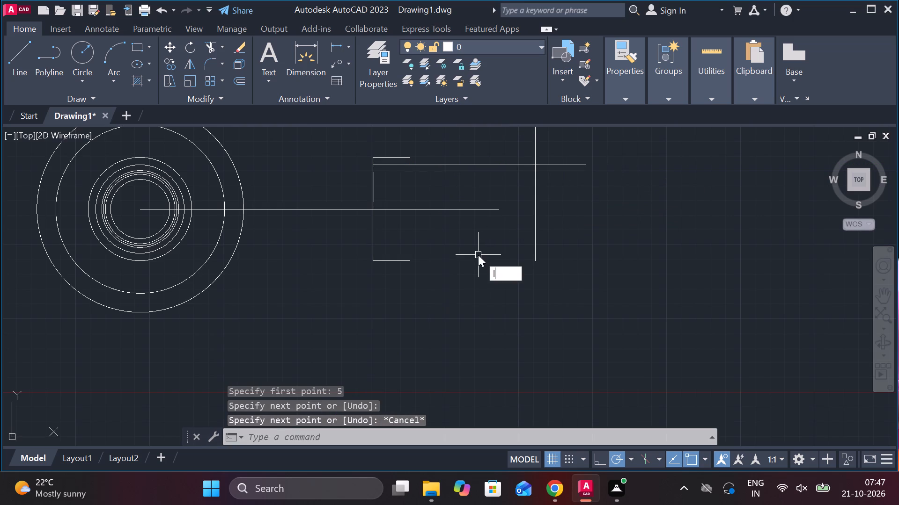
key(Return)
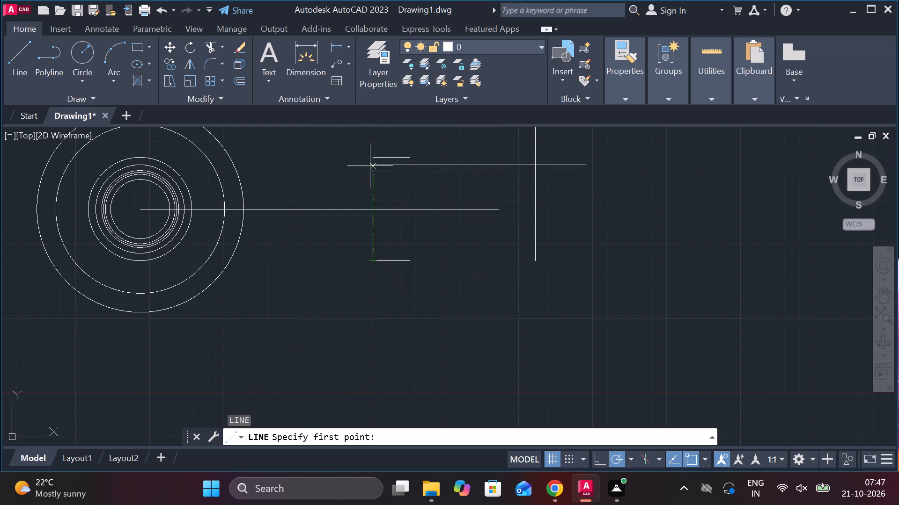
text(5)
key(space)
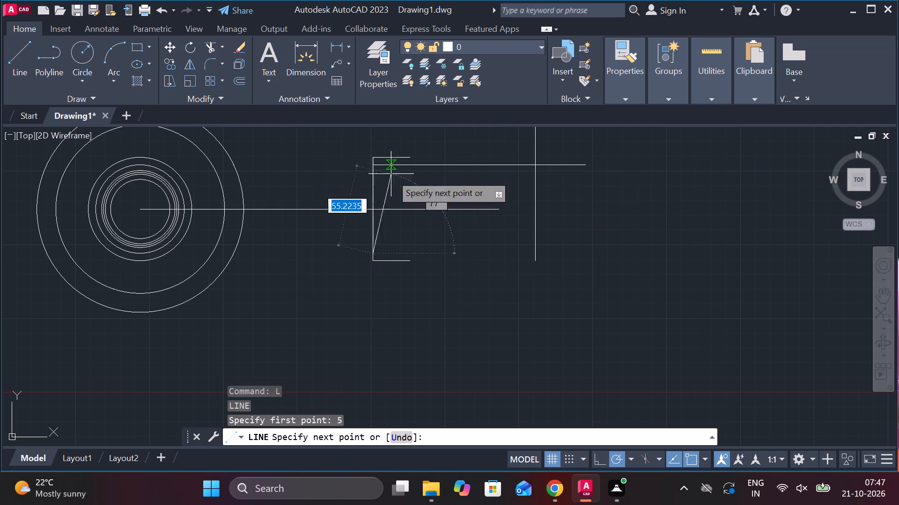
click(632, 250)
key(Escape)
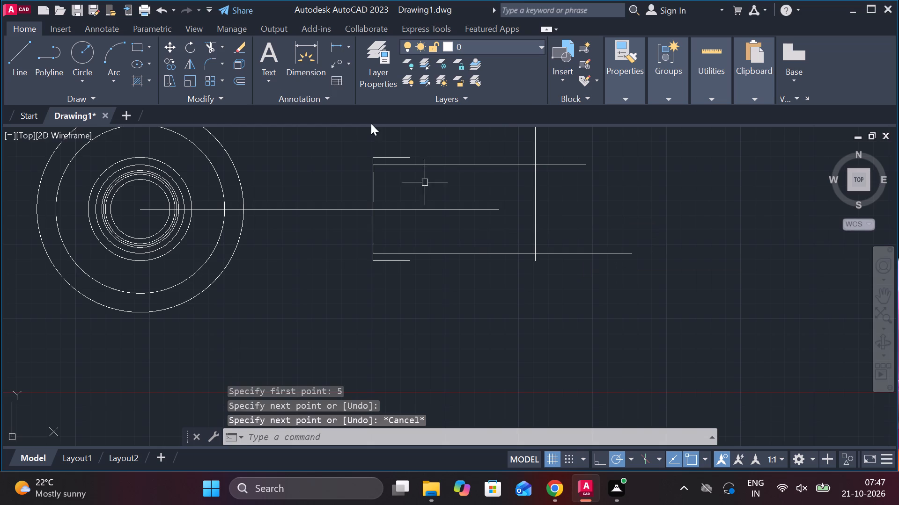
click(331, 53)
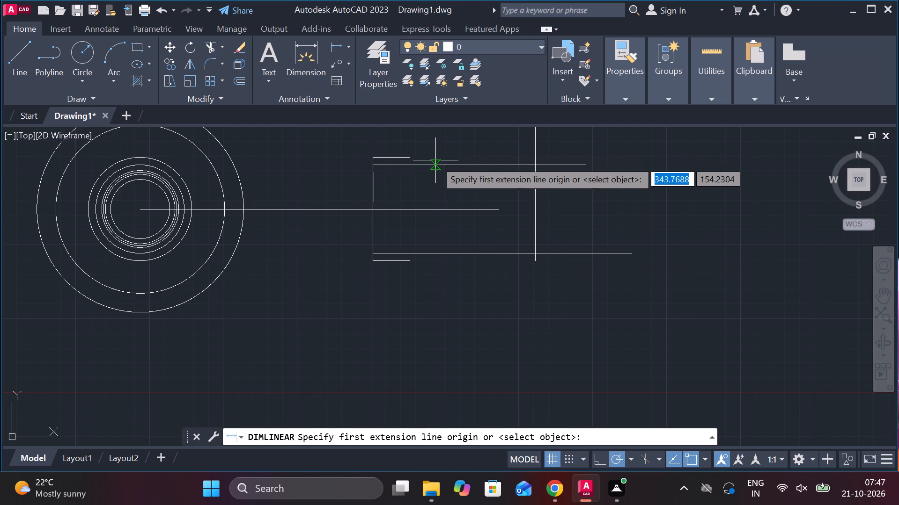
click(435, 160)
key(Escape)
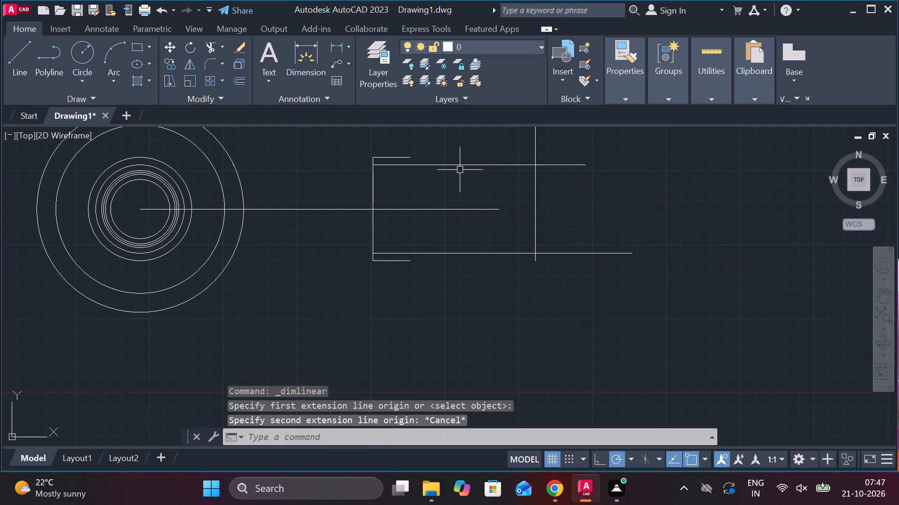
Draw a 45° line about 17 long, down and to the right, from the free end of the upper 25 segment.
scroll(457, 168, up, 1)
scroll(457, 174, down, 1)
scroll(413, 179, up, 1)
middle_click(413, 179)
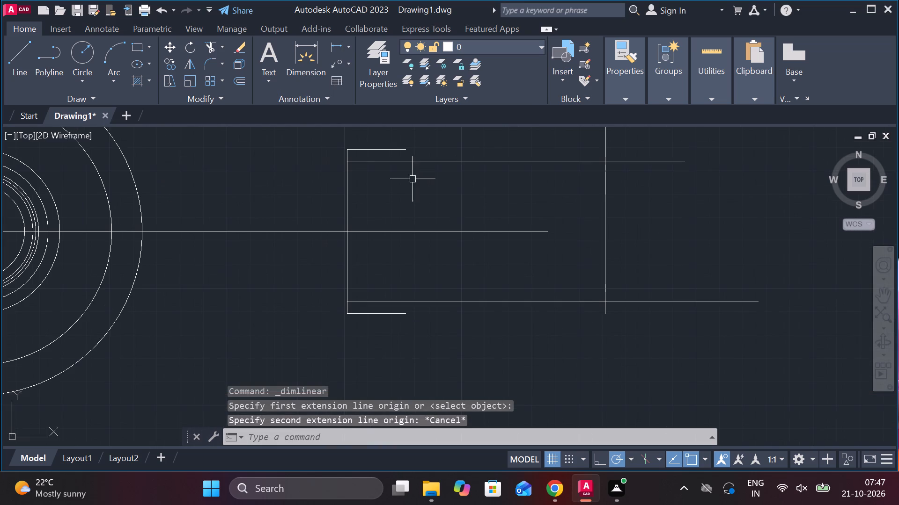
key(l)
key(Return)
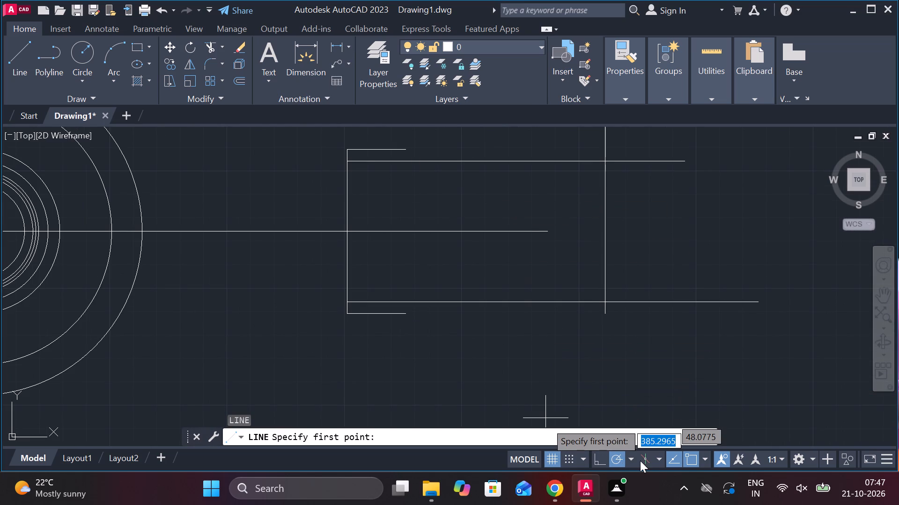
click(630, 457)
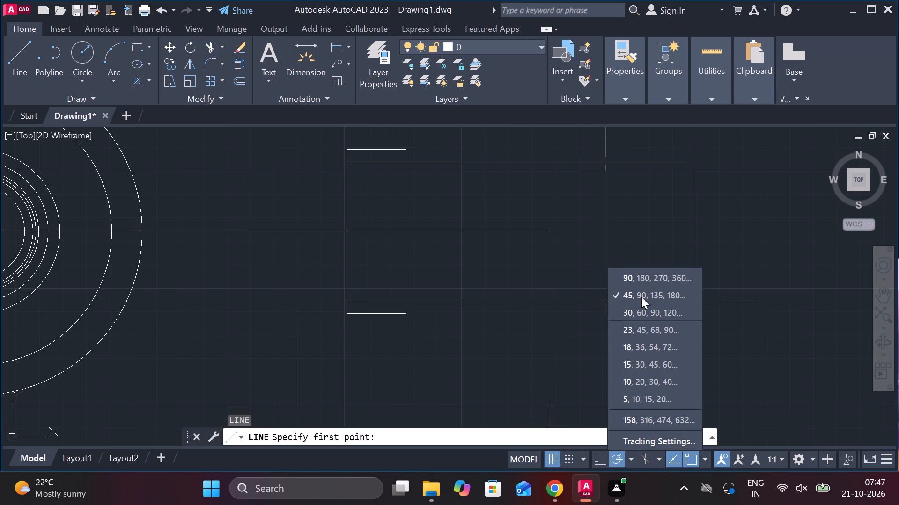
click(449, 174)
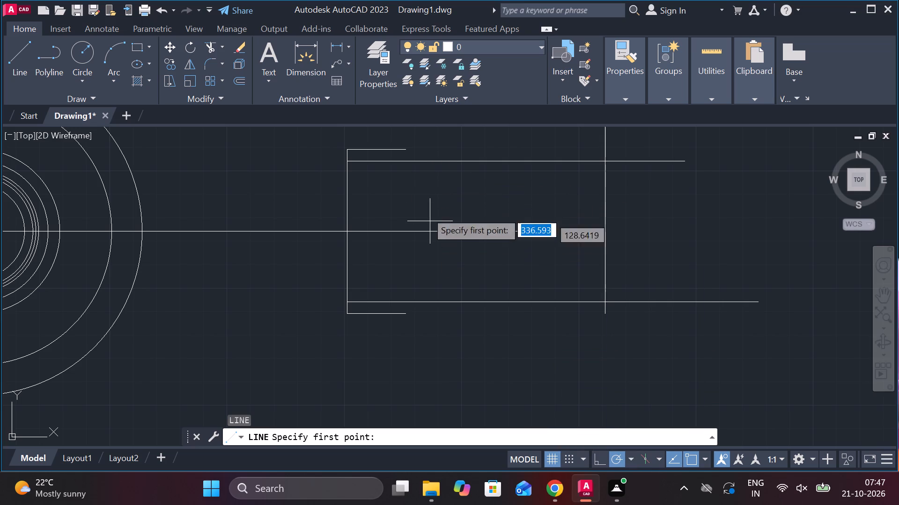
click(403, 147)
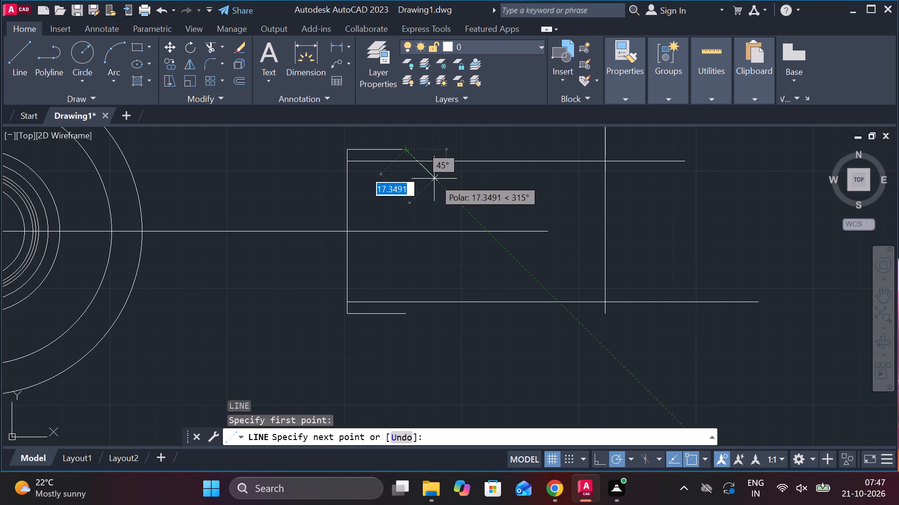
click(434, 179)
key(Escape)
Draw a 45° line up and to the right from the free end of the lower 25 segment, crossing the lower long line.
key(space)
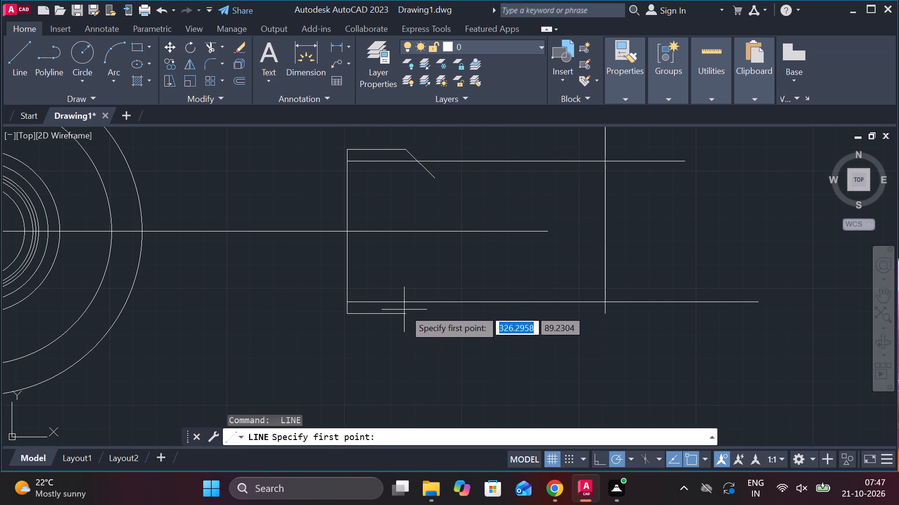
click(404, 309)
click(466, 265)
key(Escape)
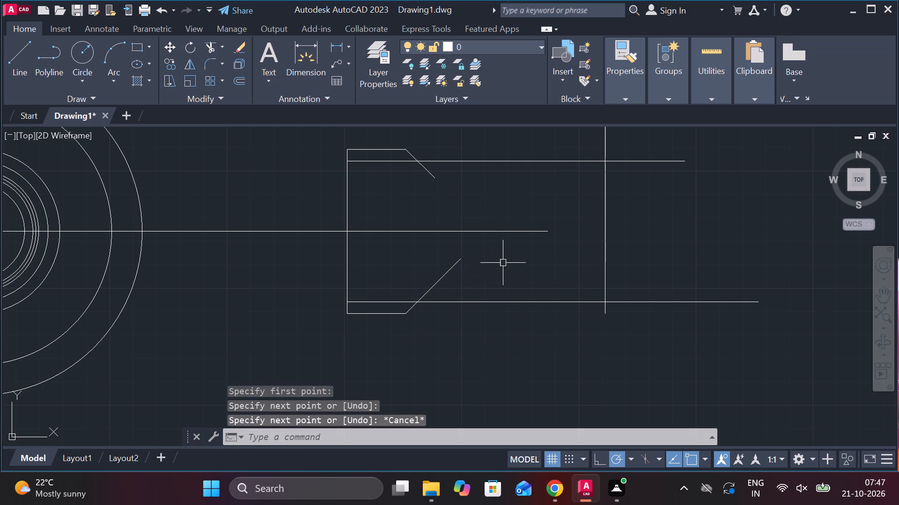
Trim the overshooting ends of both 45° lines and the portions of the long horizontal lines inside the 25-long collar.
text(tr)
key(space)
click(440, 277)
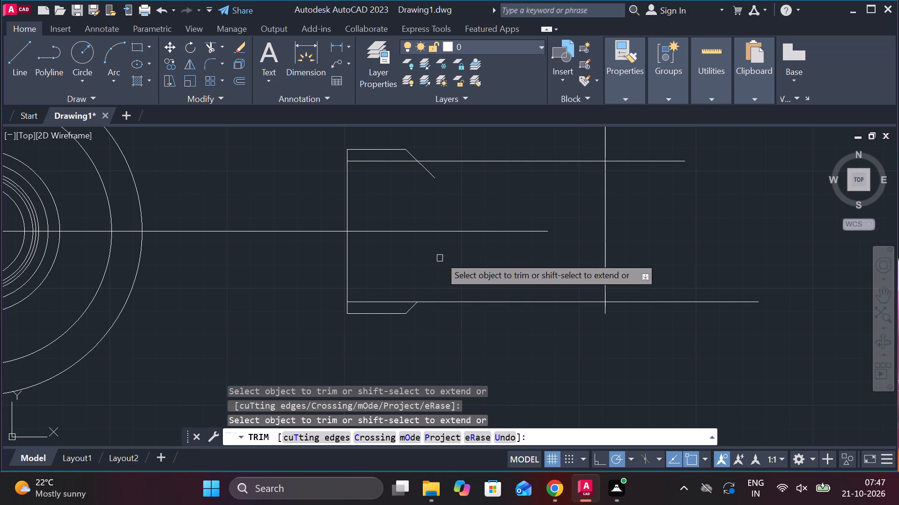
click(430, 179)
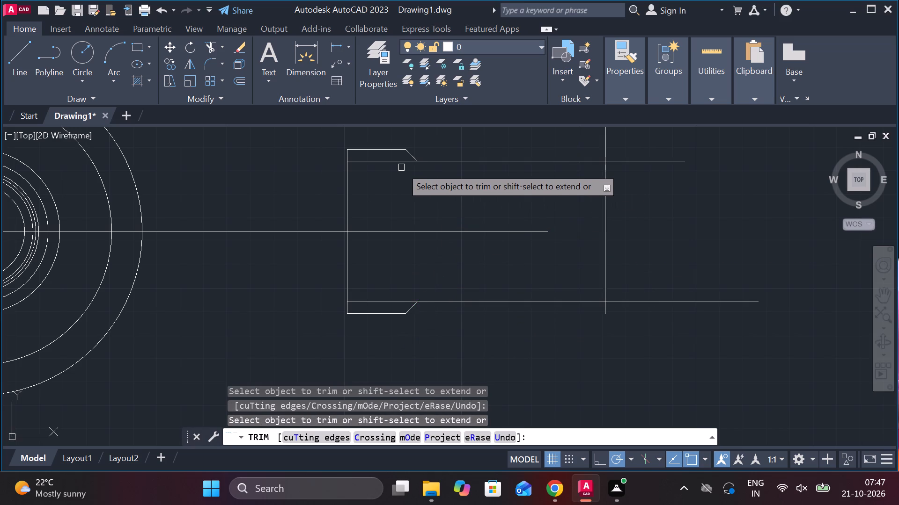
click(397, 161)
click(382, 303)
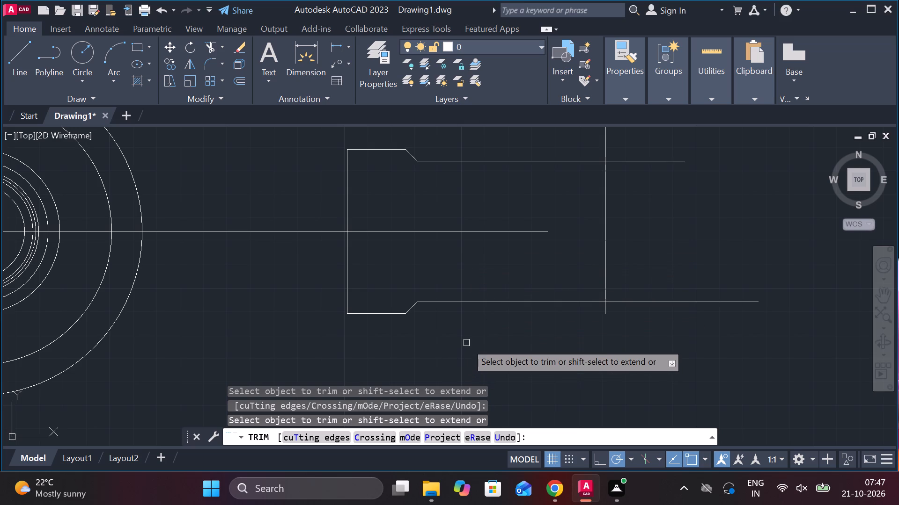
key(Escape)
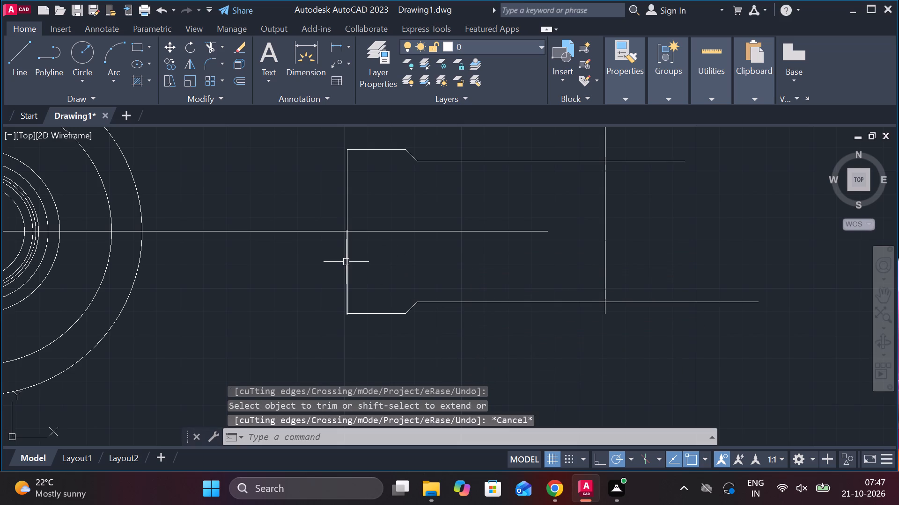
Join the two halves of the near vertical line, above and below the centerline, into one line.
click(346, 262)
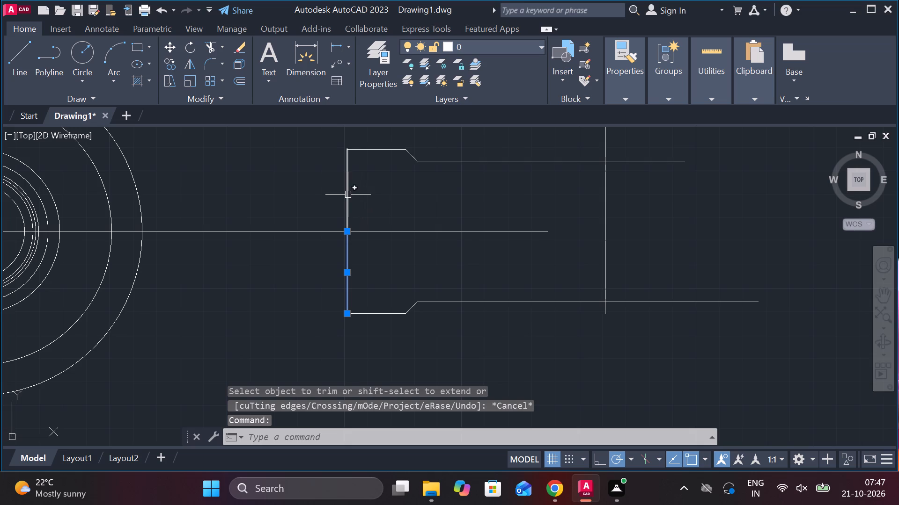
click(348, 195)
key(j)
key(Return)
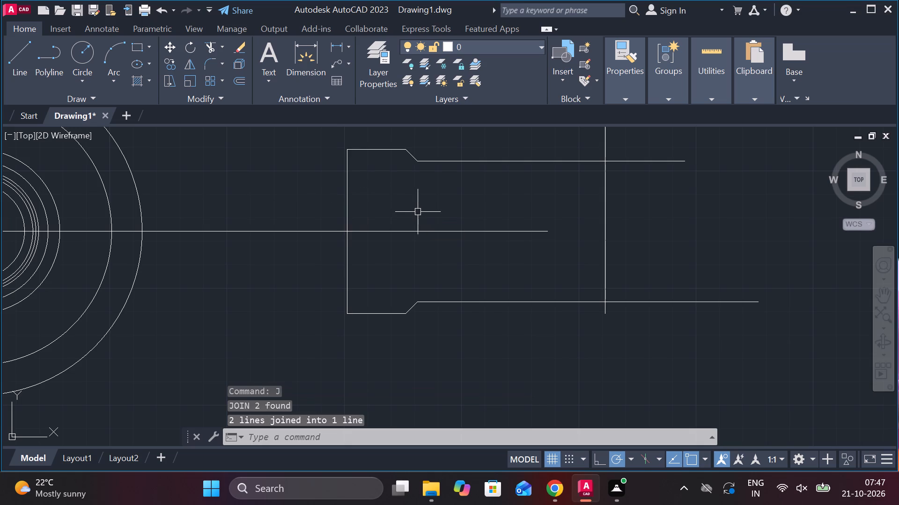
Offset the collar's outer vertical edge by 71 into the side view, toward the far vertical line.
click(346, 208)
key(o)
key(Return)
key(Return)
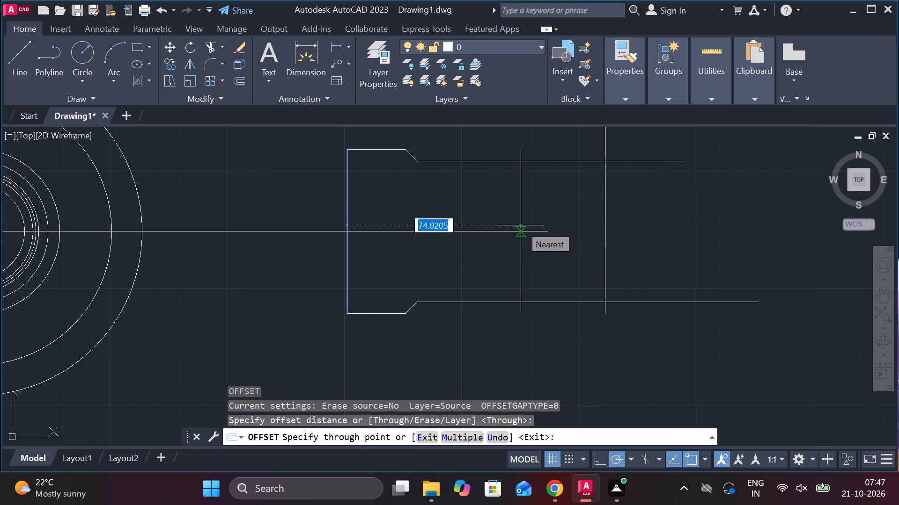
text(71)
key(space)
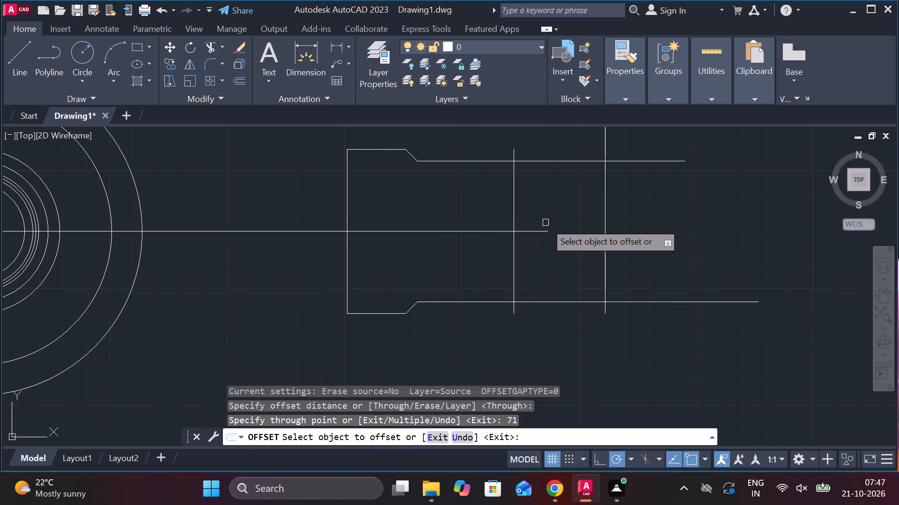
key(Escape)
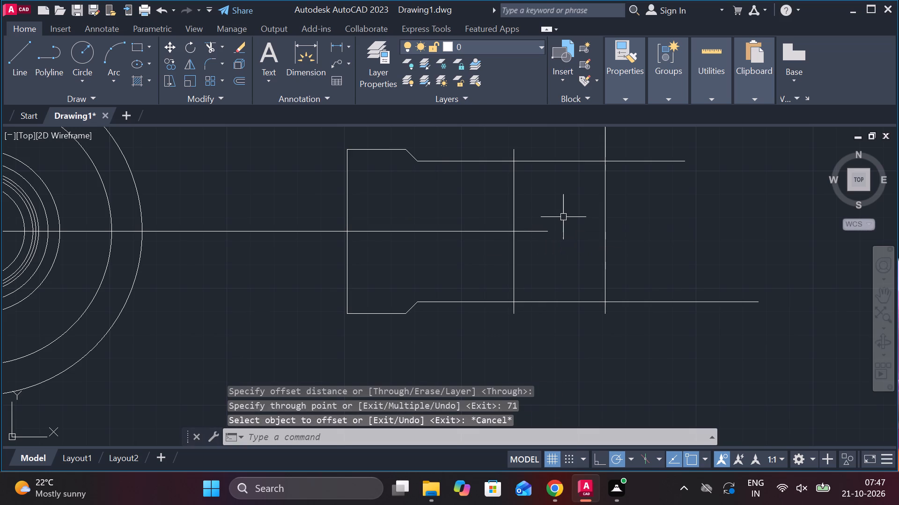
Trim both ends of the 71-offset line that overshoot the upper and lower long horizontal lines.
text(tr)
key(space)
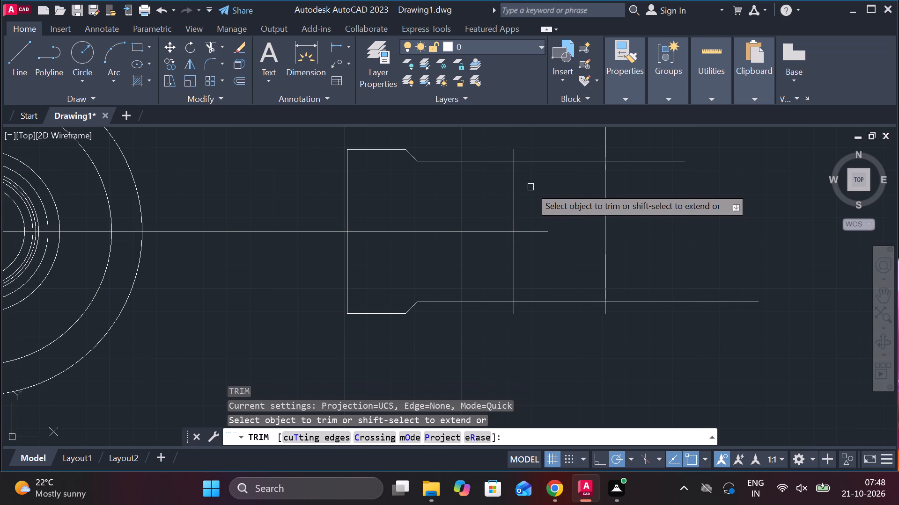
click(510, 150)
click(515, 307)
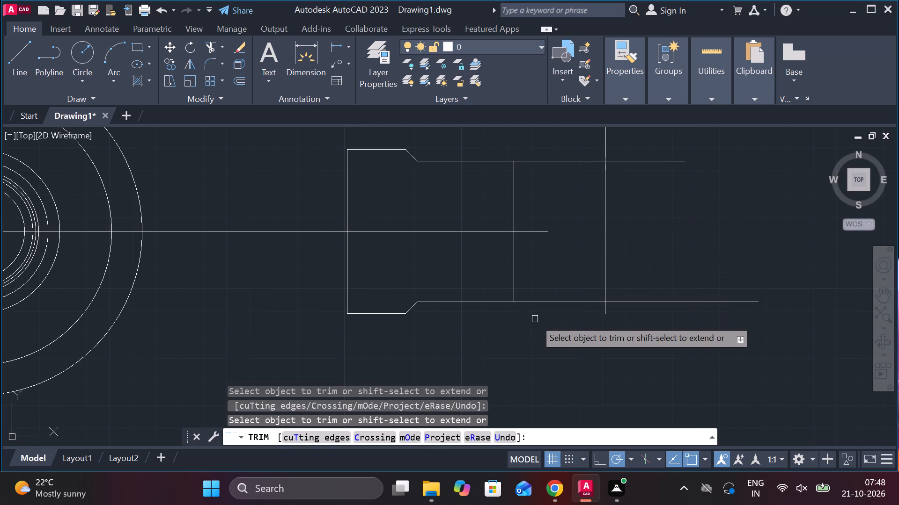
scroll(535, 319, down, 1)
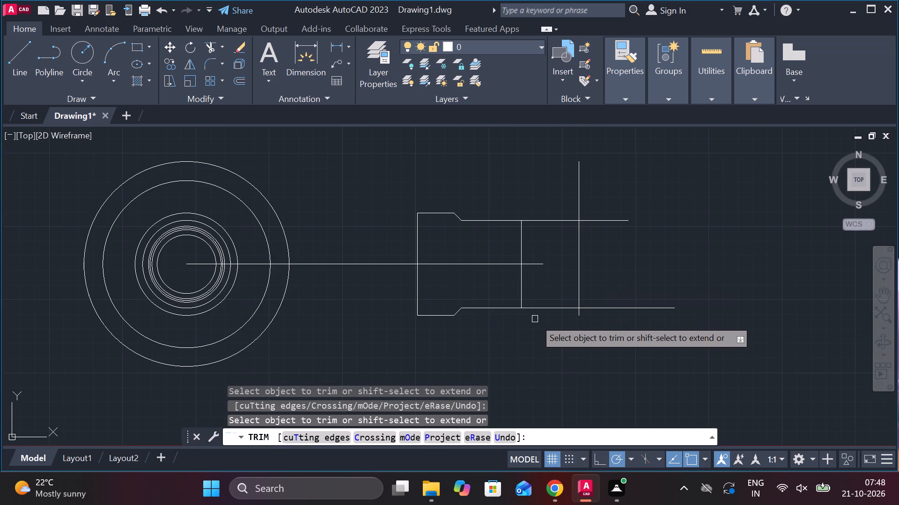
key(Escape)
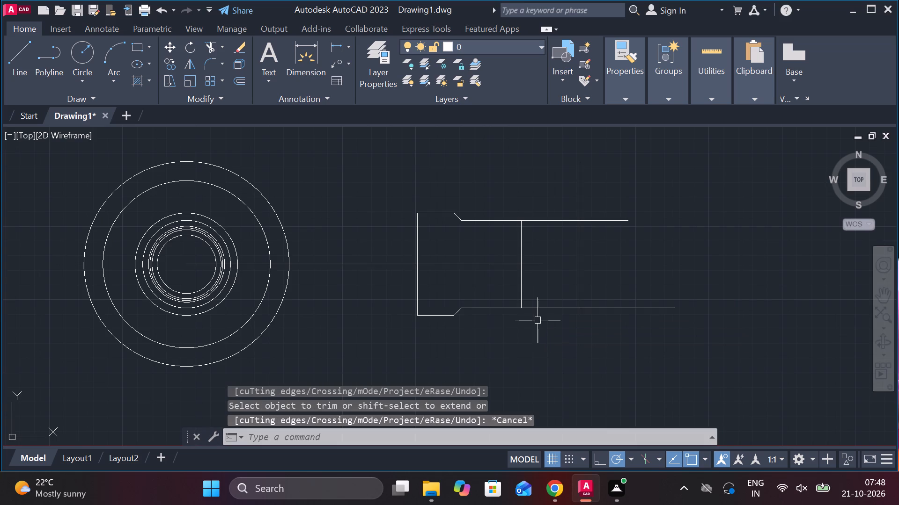
Draw horizontal projection lines from the top and bottom of the outermost circle to beyond the far vertical line.
key(l)
key(Return)
middle_drag(329, 206, 390, 222)
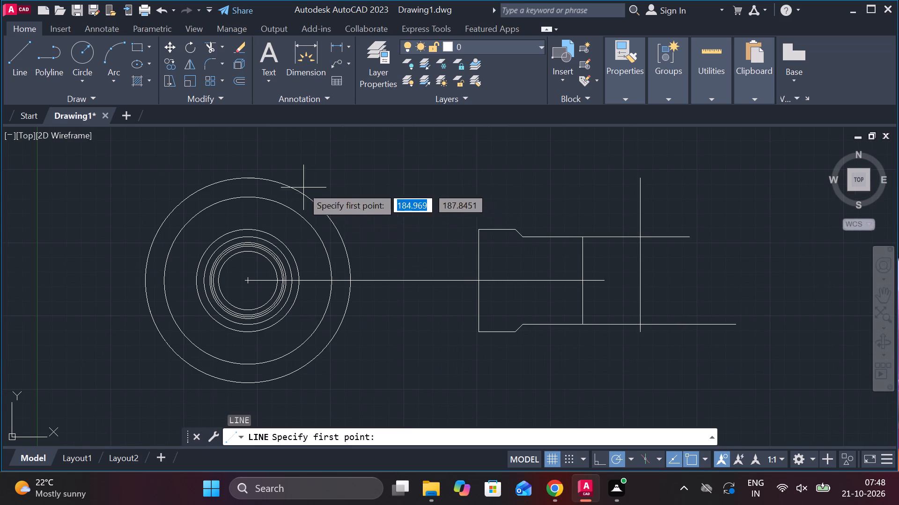
click(246, 178)
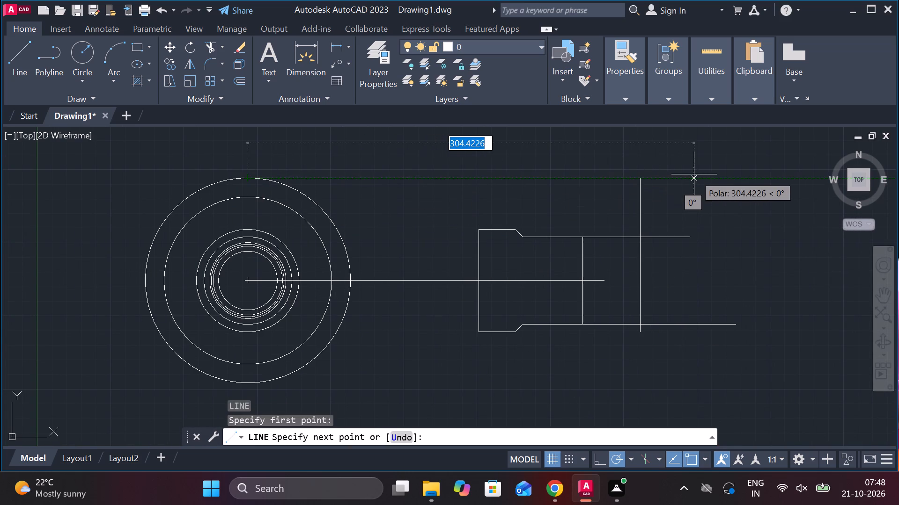
click(694, 174)
key(Escape)
key(space)
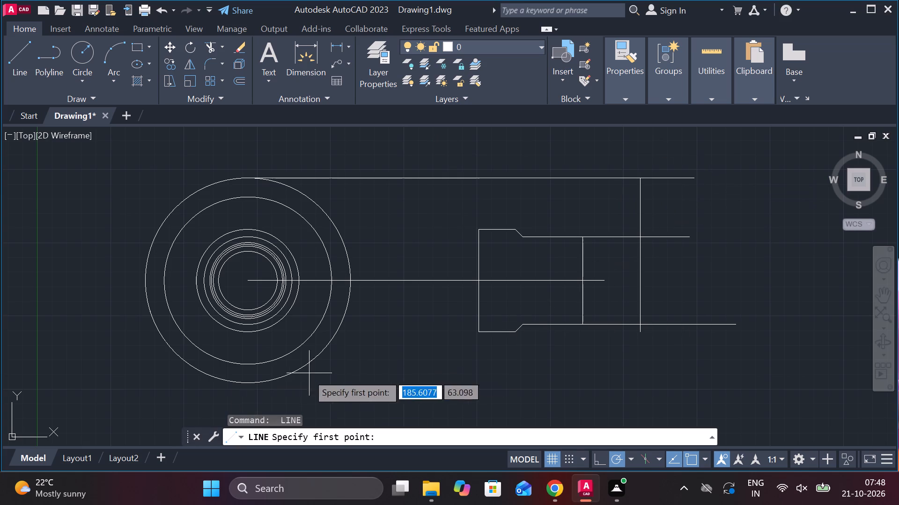
click(251, 383)
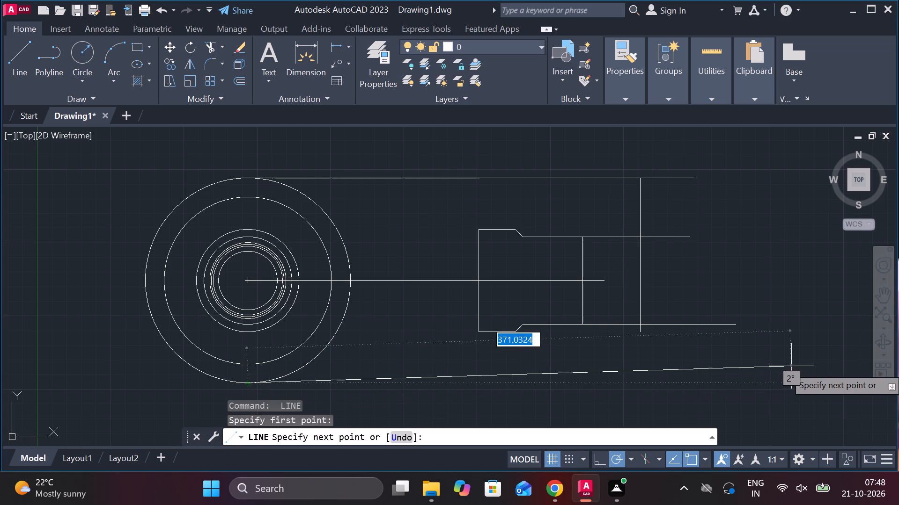
click(791, 380)
key(Escape)
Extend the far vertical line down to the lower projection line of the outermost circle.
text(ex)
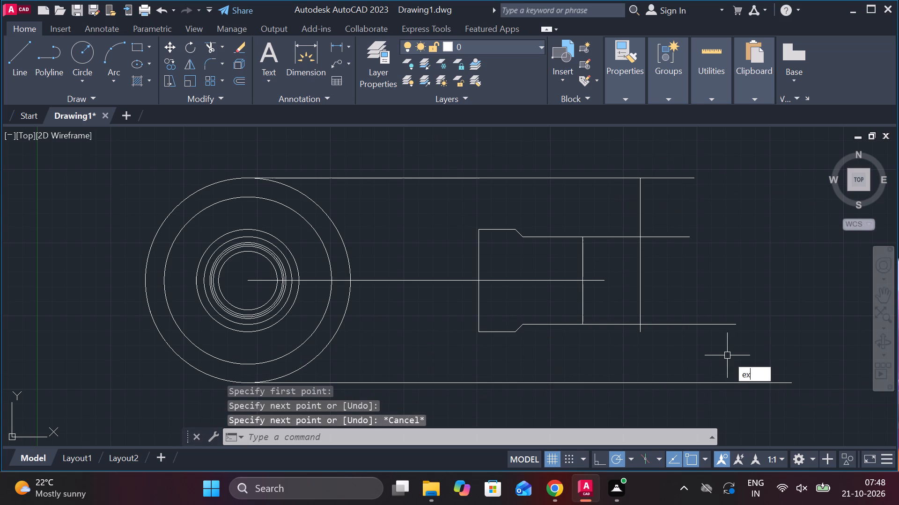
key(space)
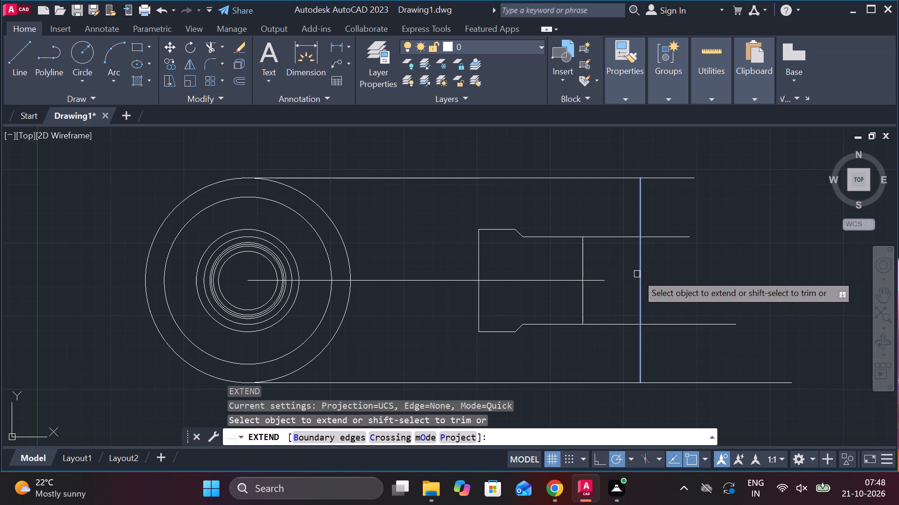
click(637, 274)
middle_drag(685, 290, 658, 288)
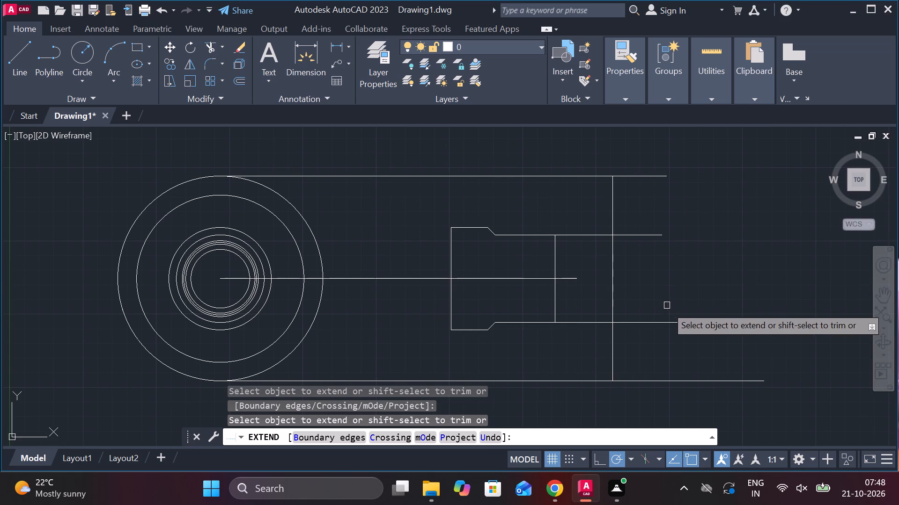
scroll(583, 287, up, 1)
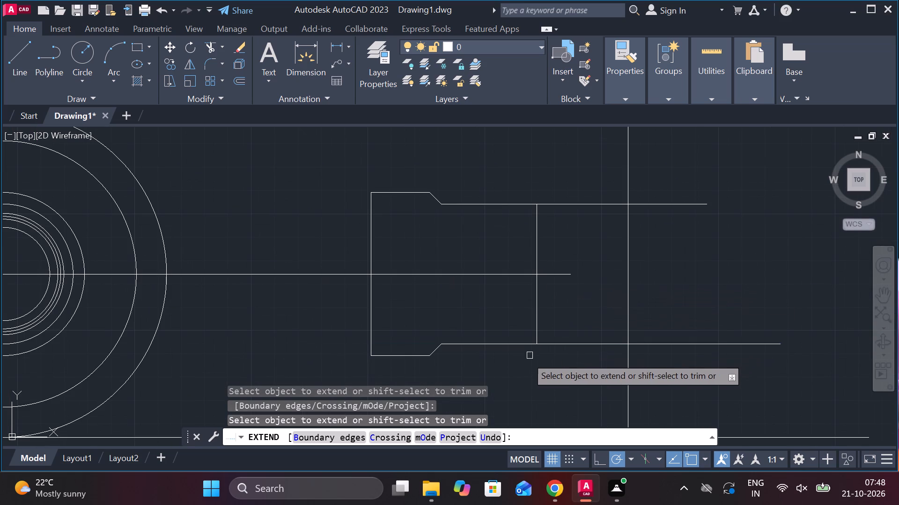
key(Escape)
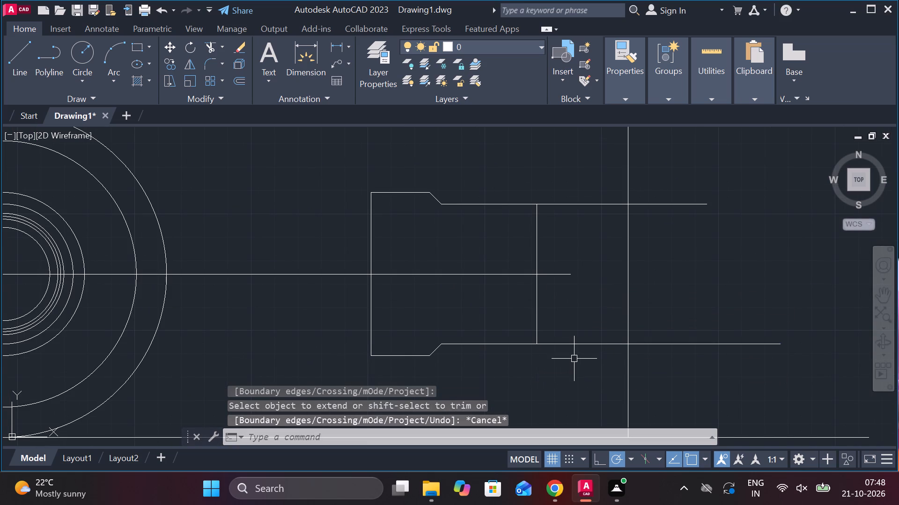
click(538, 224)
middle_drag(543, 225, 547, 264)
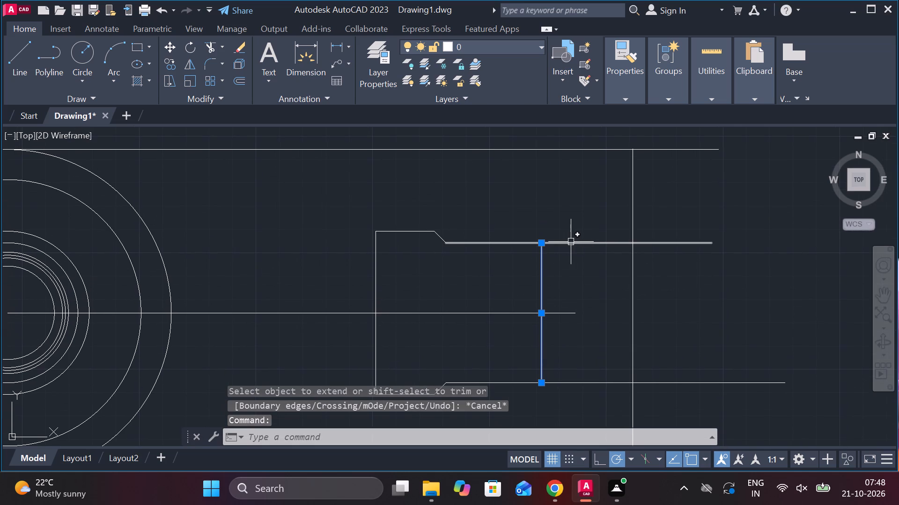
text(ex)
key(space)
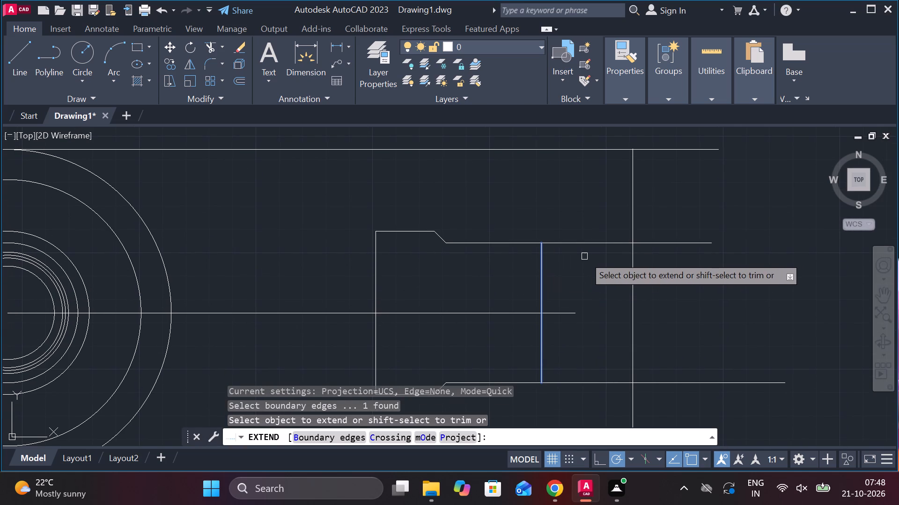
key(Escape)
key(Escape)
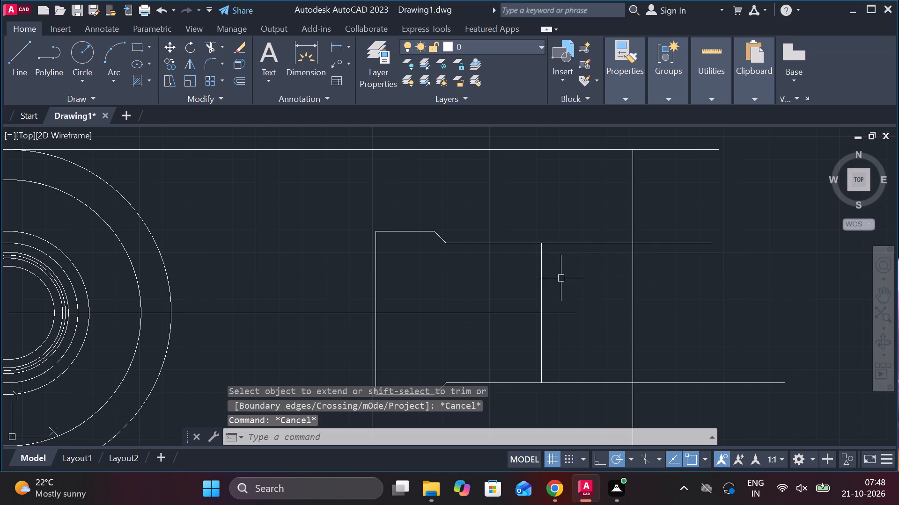
Extend the 71-offset vertical line at both ends to the outermost circle's upper and lower projection lines.
text(ex)
key(space)
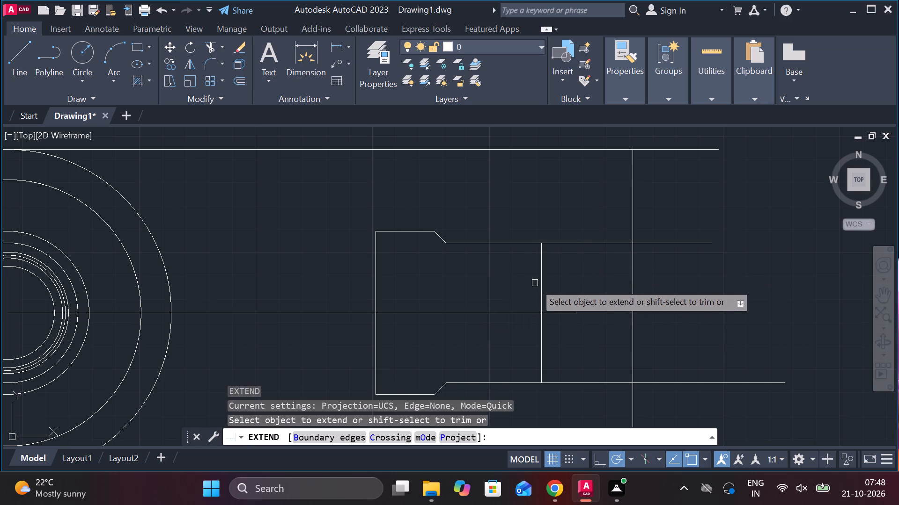
click(542, 268)
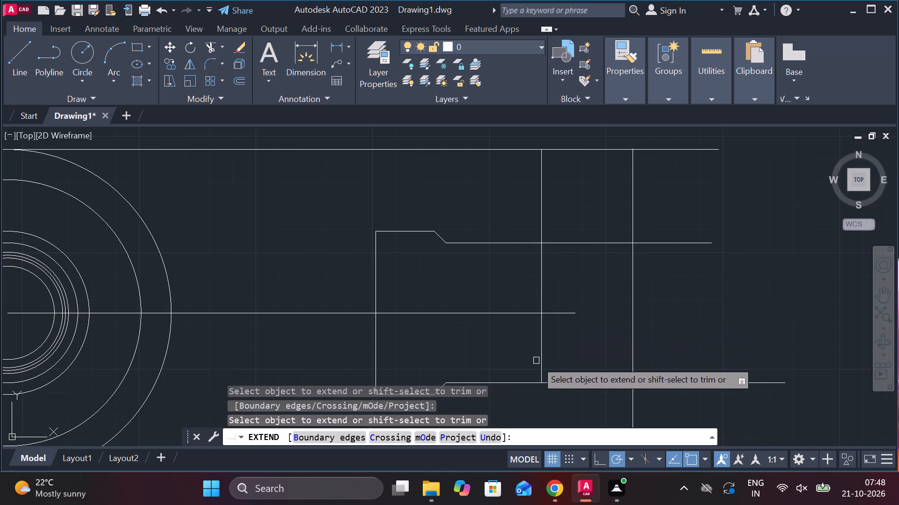
click(539, 367)
middle_drag(539, 366, 536, 346)
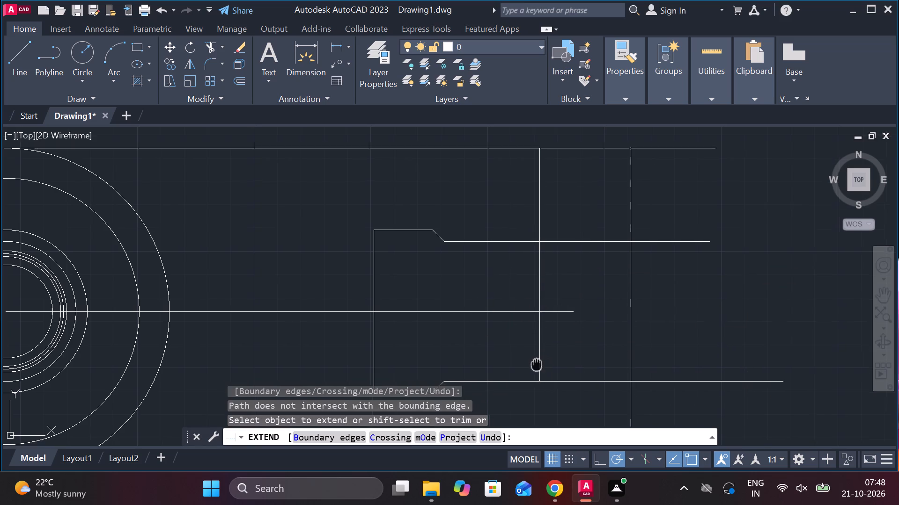
middle_drag(536, 346, 536, 260)
click(538, 256)
scroll(560, 254, down, 1)
middle_drag(605, 247, 610, 247)
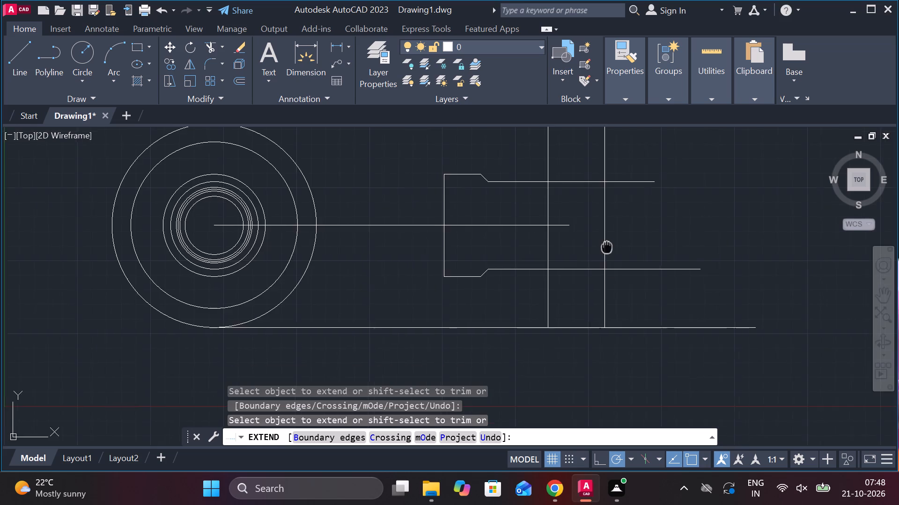
middle_drag(610, 247, 599, 307)
key(Escape)
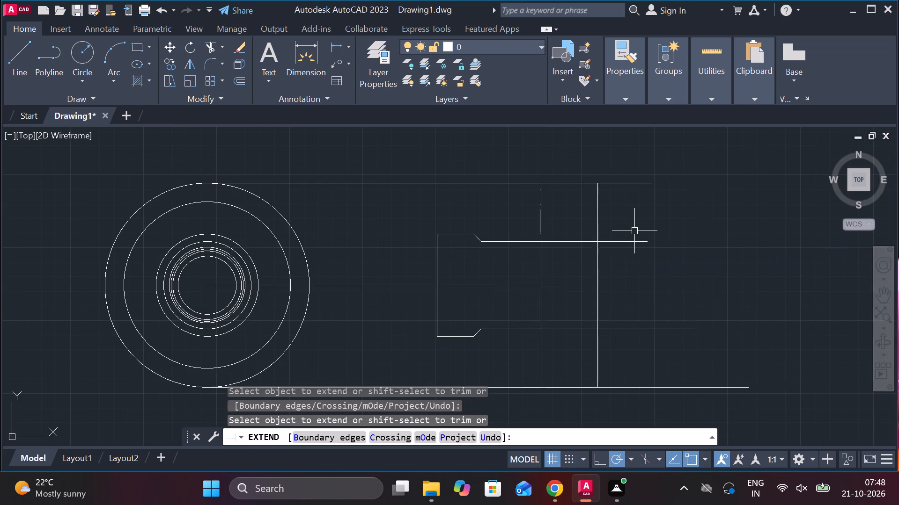
Trim away the whole far vertical line and the part of the upper projection line beyond the 71-offset line.
text(tr)
key(space)
drag(577, 157, 582, 188)
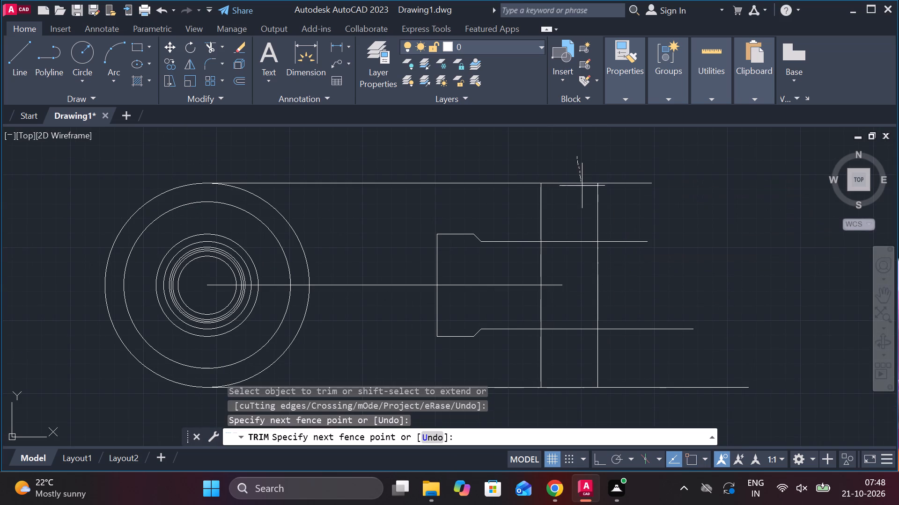
drag(582, 188, 621, 167)
drag(648, 293, 624, 289)
drag(624, 289, 590, 276)
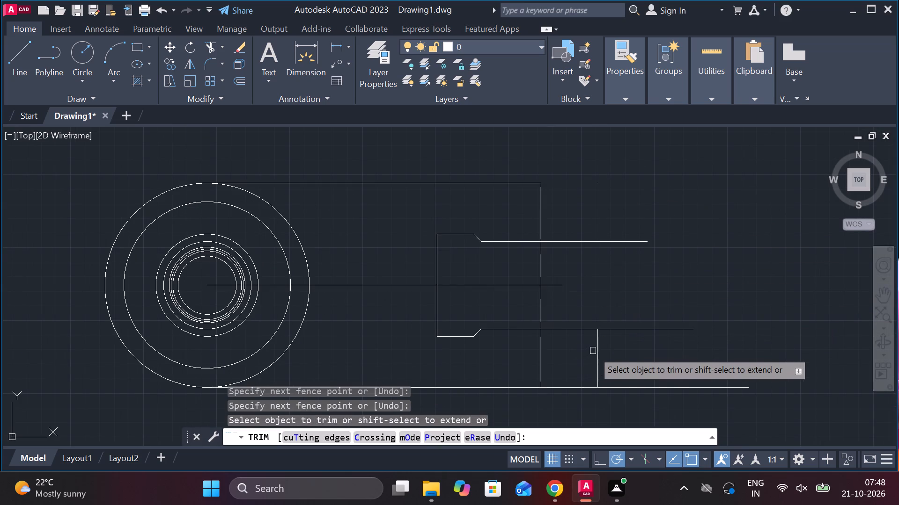
click(598, 349)
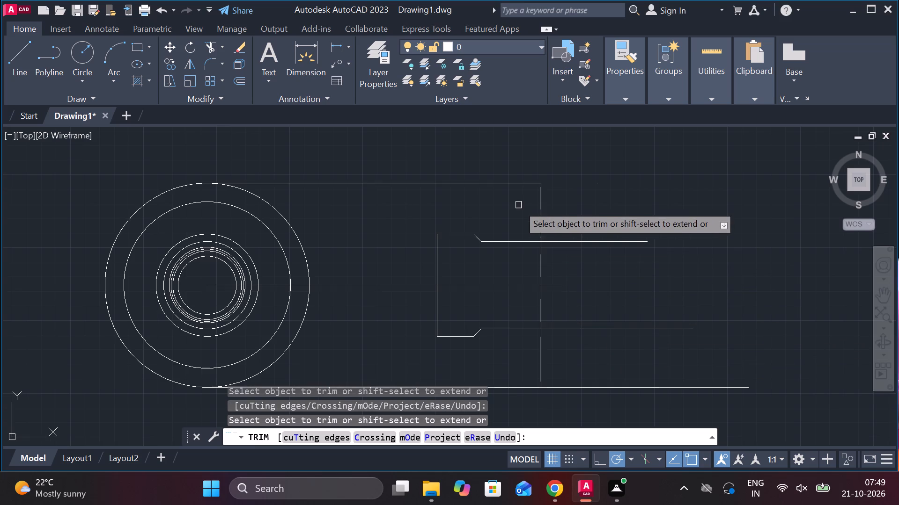
Trim away the rest of the upper projection line and the whole lower projection line of the outermost circle.
click(518, 184)
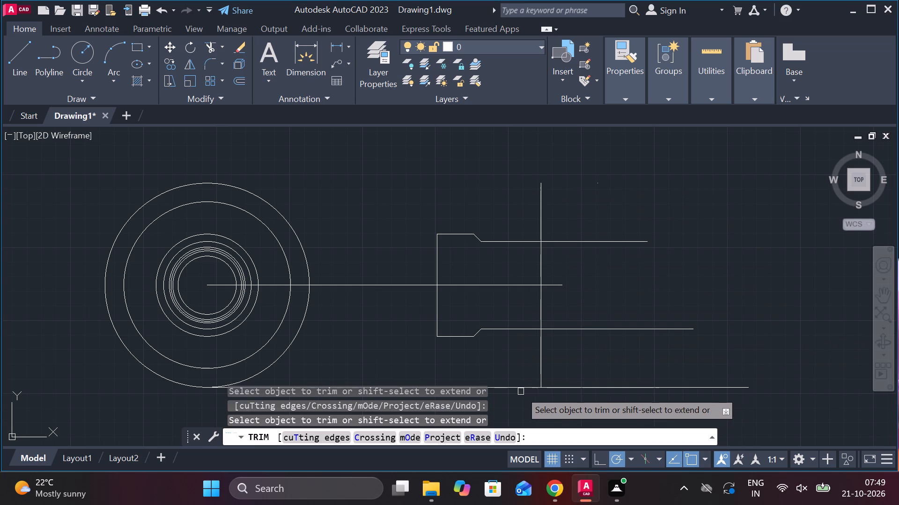
click(520, 391)
key(Escape)
key(space)
drag(631, 368, 599, 398)
key(Escape)
Draw a flange outline 14 wide and 140 high from the top end of the 71-offset line back to its bottom end.
key(l)
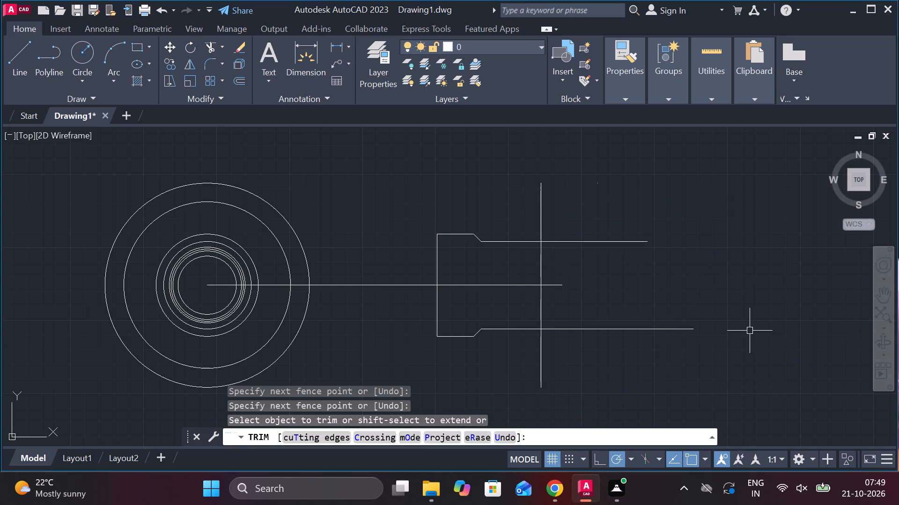
key(Return)
click(541, 185)
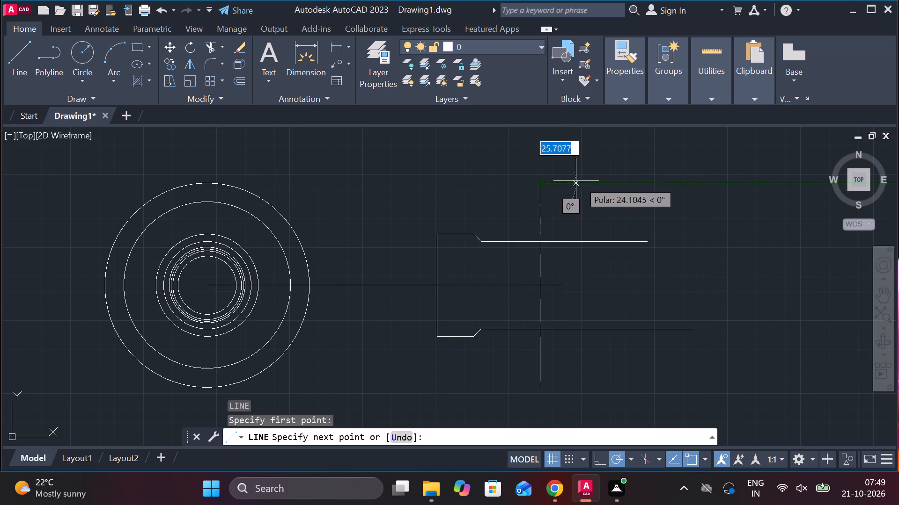
text(14)
key(space)
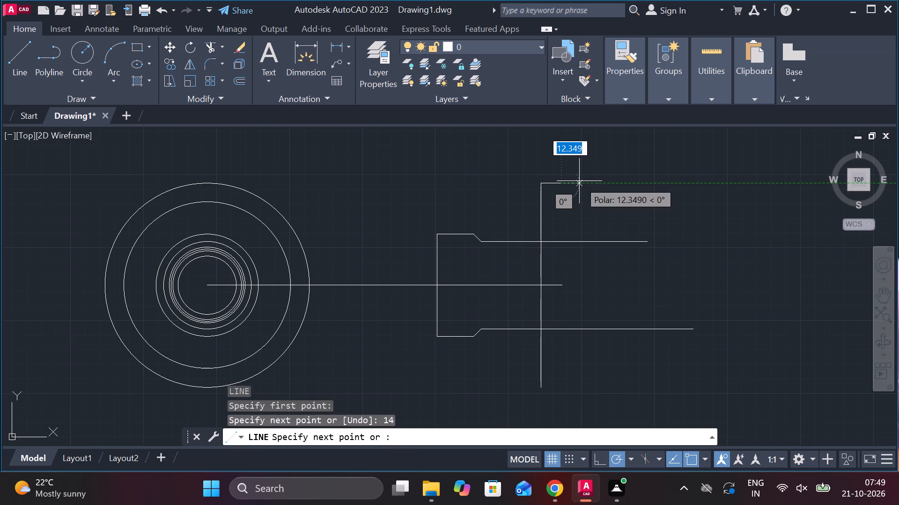
click(562, 390)
click(538, 389)
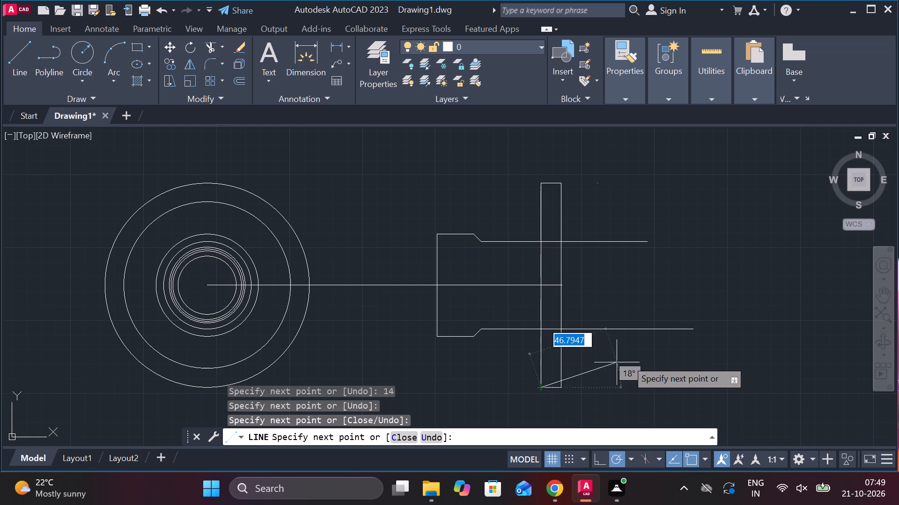
key(Escape)
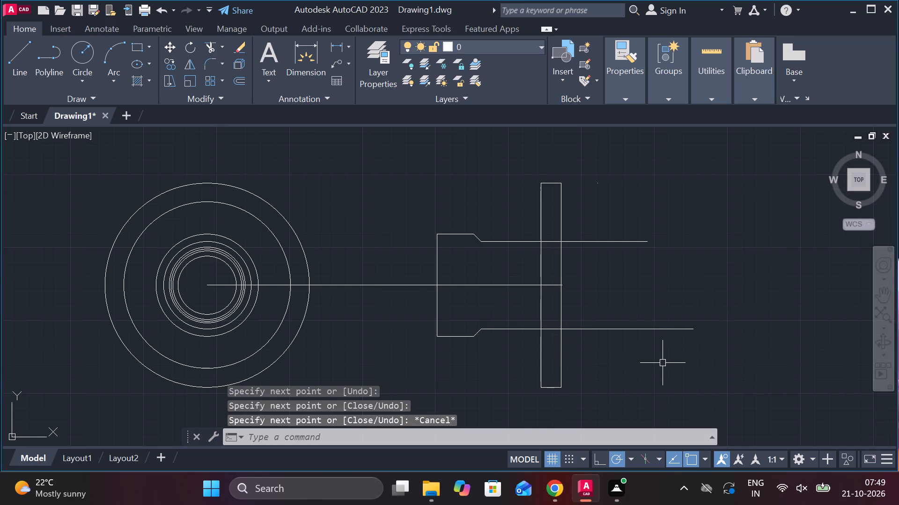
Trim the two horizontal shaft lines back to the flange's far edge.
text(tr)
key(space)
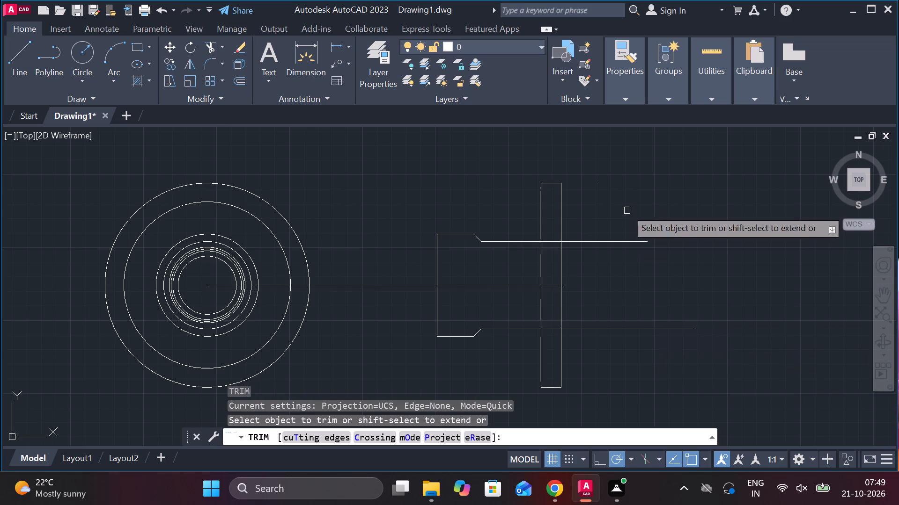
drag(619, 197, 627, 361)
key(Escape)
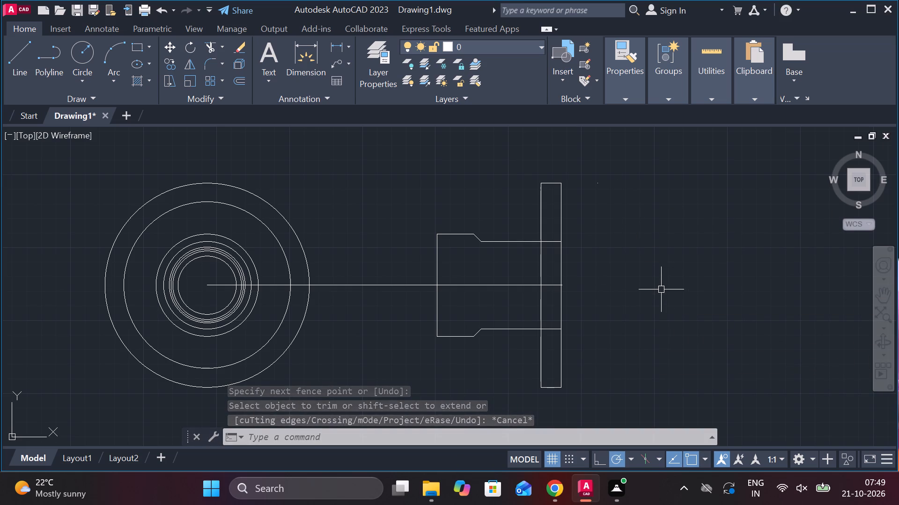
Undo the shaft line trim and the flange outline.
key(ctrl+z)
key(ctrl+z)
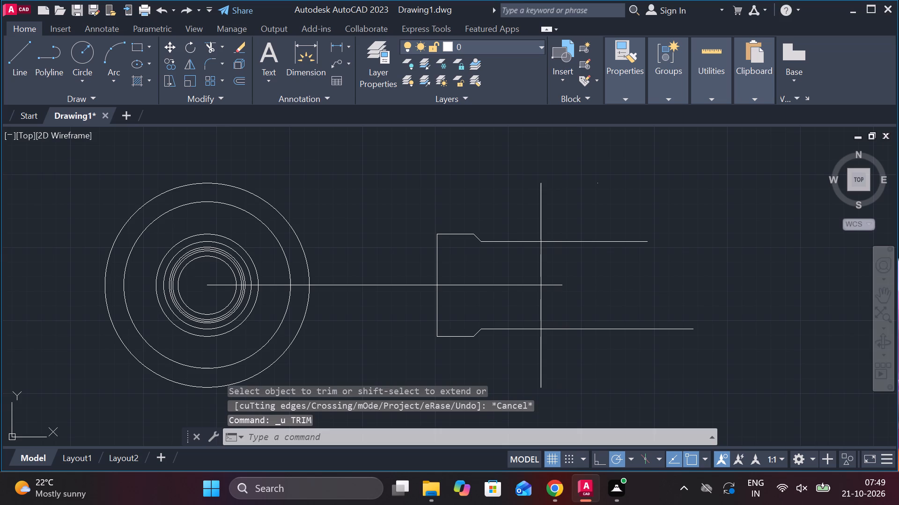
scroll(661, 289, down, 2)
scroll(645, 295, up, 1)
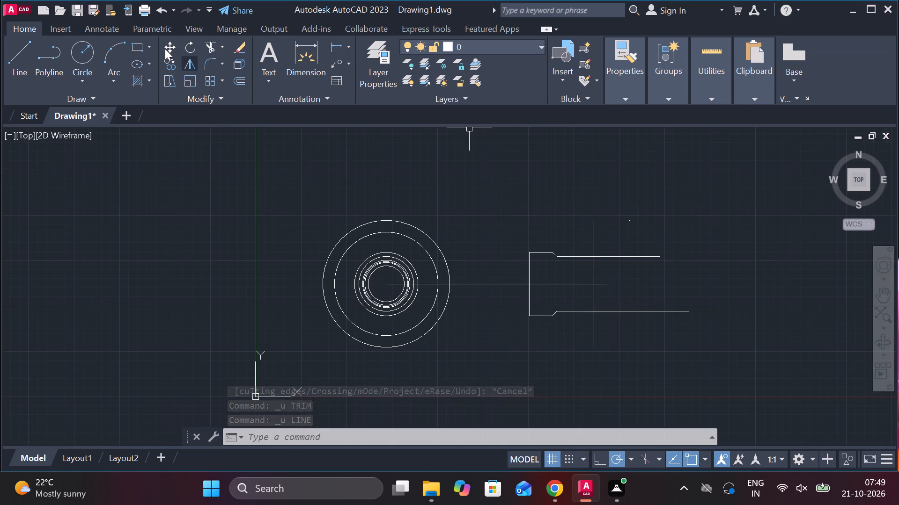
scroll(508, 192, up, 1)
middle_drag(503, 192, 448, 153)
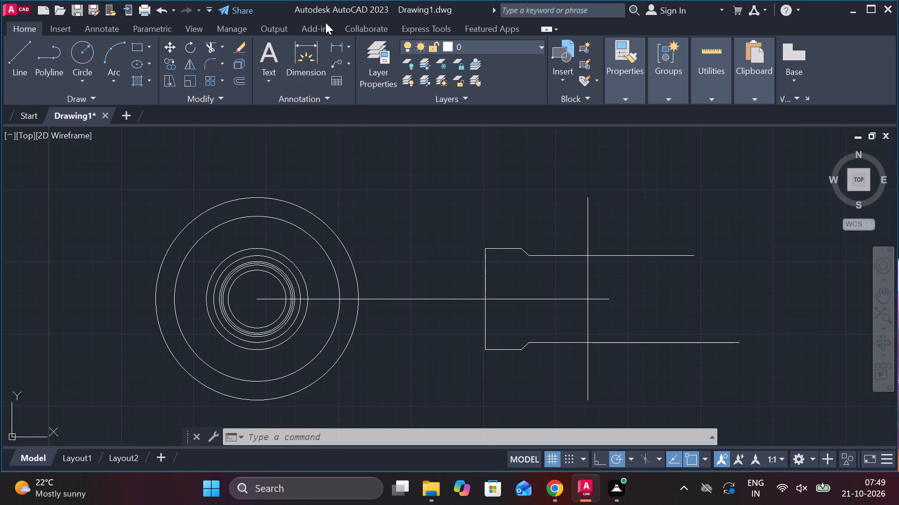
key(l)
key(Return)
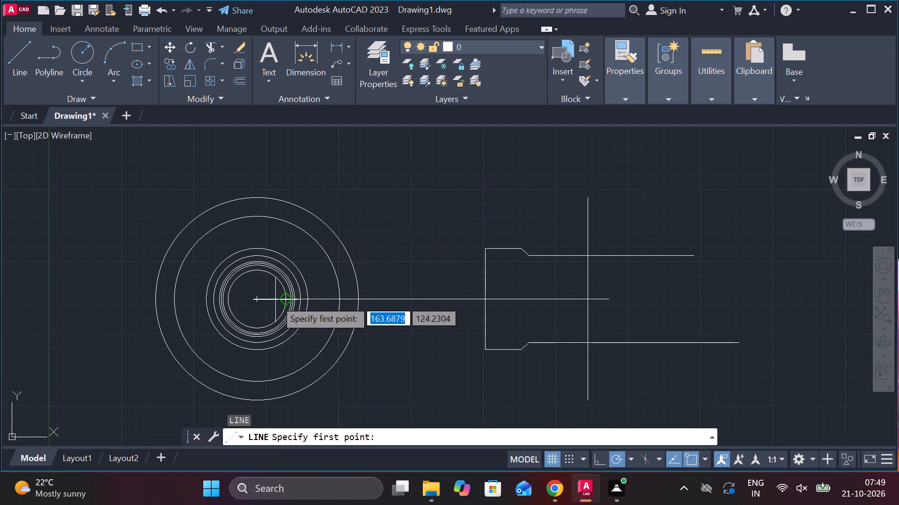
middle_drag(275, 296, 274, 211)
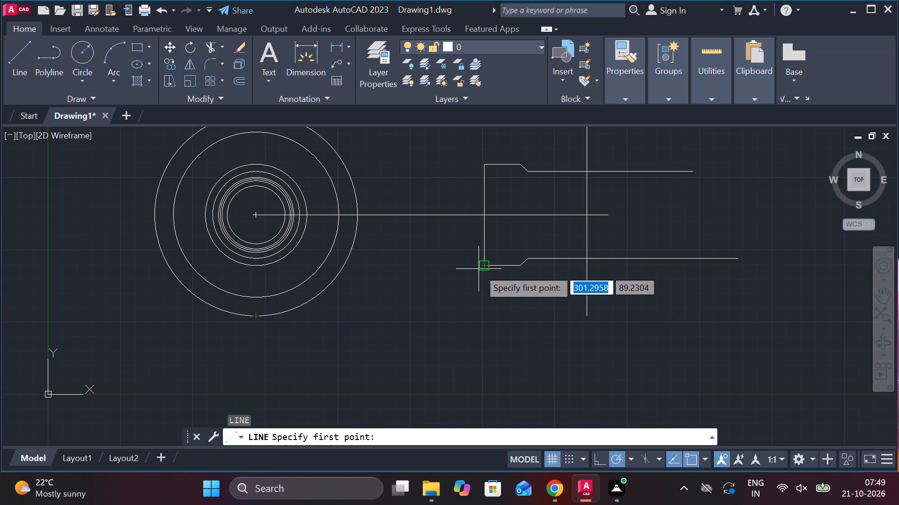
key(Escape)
Offset the collar's vertical end line by 110 toward the far end of the shaft.
click(481, 243)
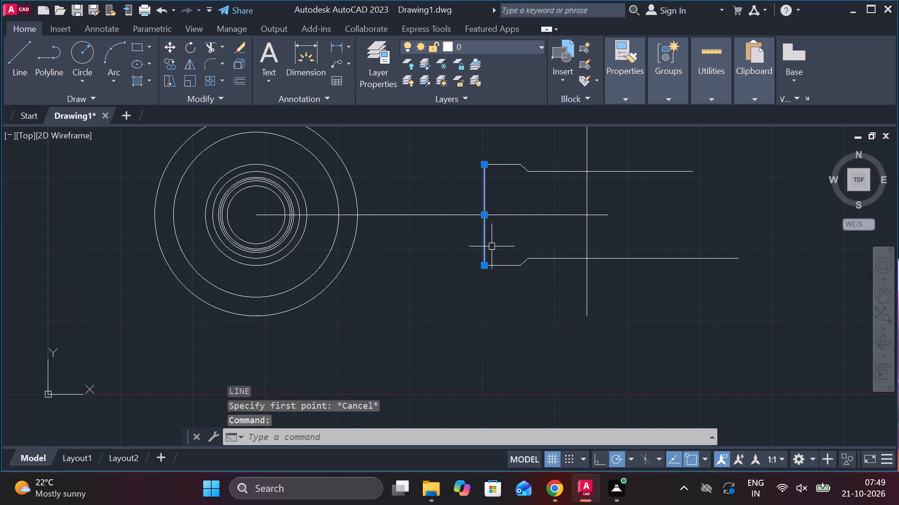
key(o)
key(Return)
key(Return)
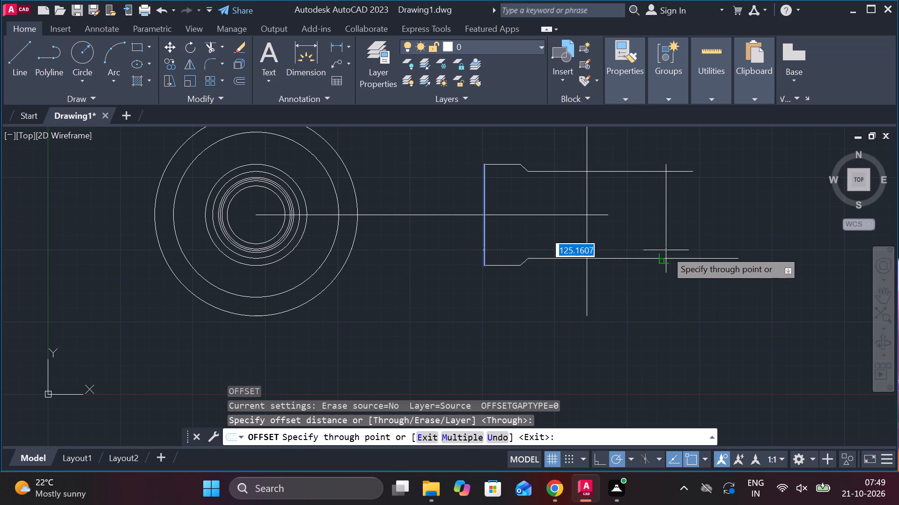
text(110)
key(Return)
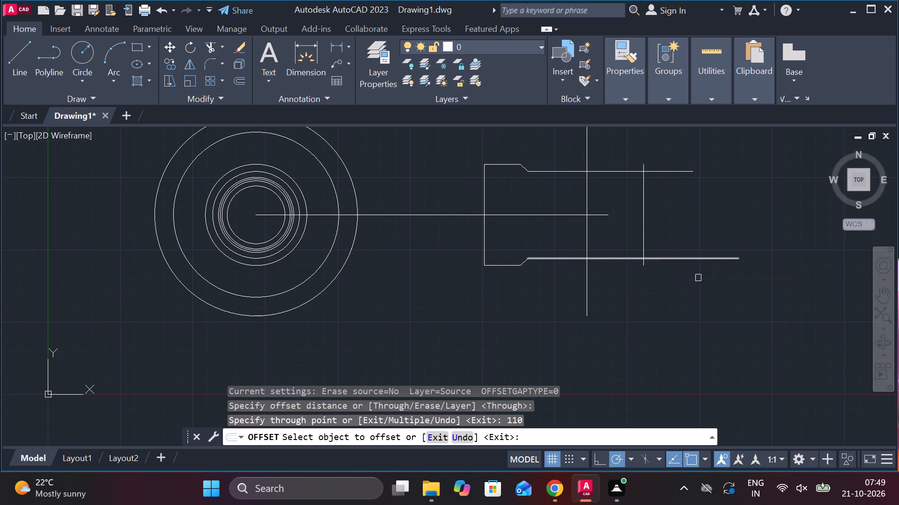
key(Escape)
Trim the shaft lines beyond the 110-offset line and that line's ends projecting above and below the shaft.
text(tr)
key(space)
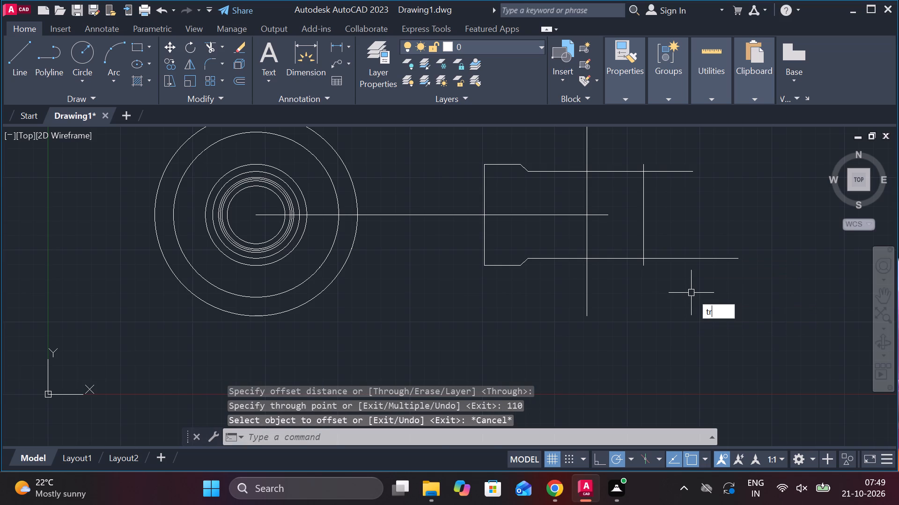
drag(662, 131, 676, 326)
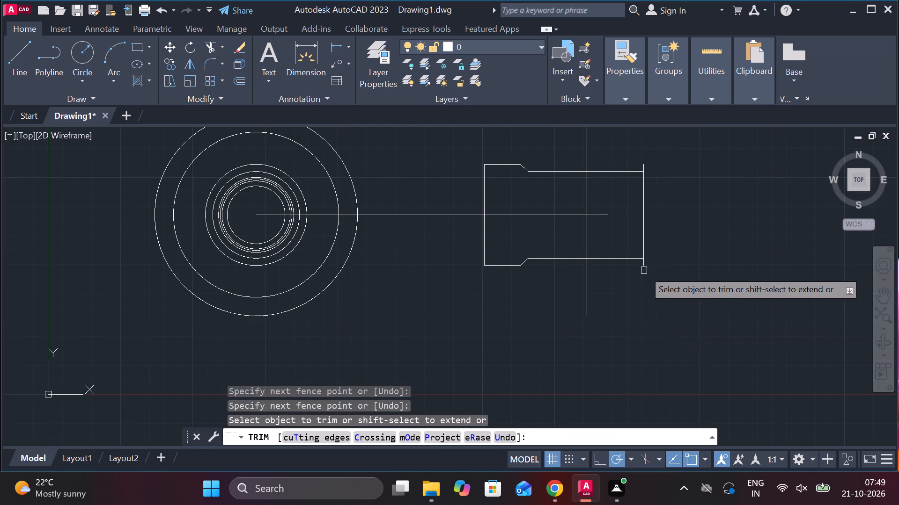
click(644, 267)
click(641, 166)
key(Escape)
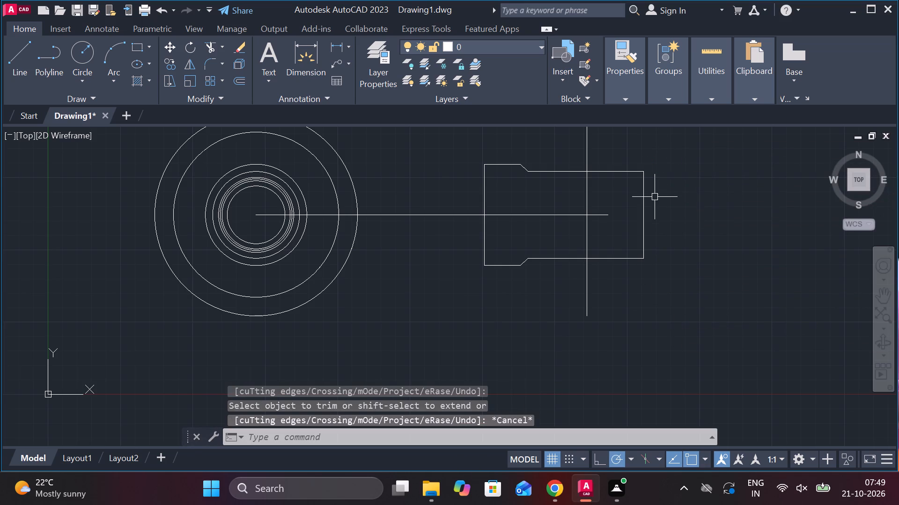
Draw a flange outline 14 wide from the top end of the 71-offset line back to its bottom end.
middle_drag(660, 205, 644, 245)
key(l)
key(Return)
click(567, 152)
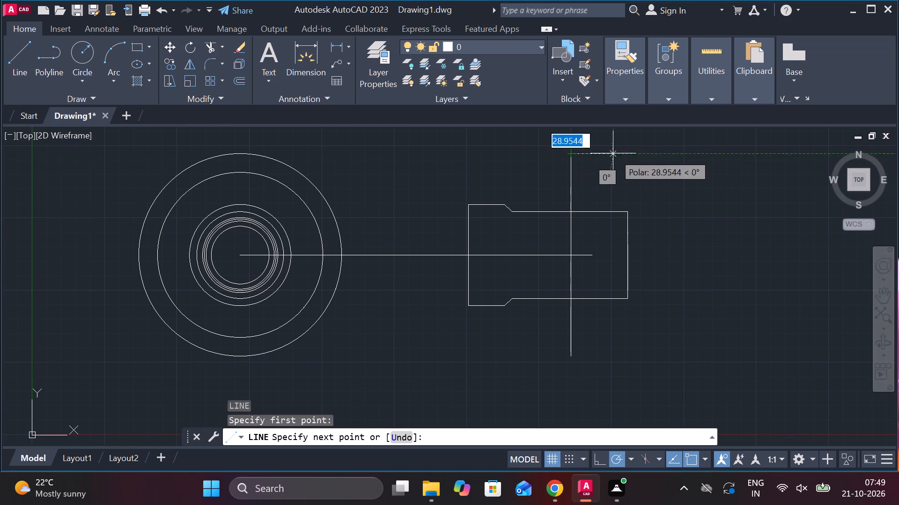
text(14)
key(space)
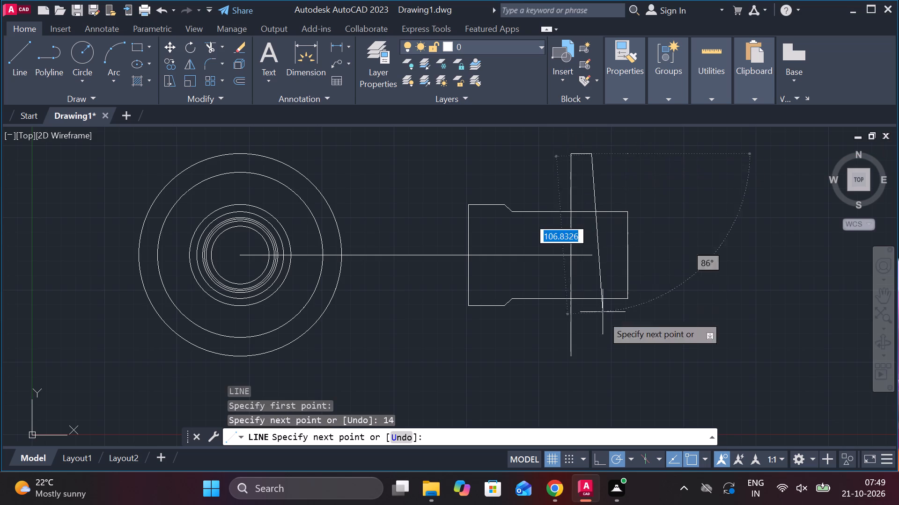
click(595, 358)
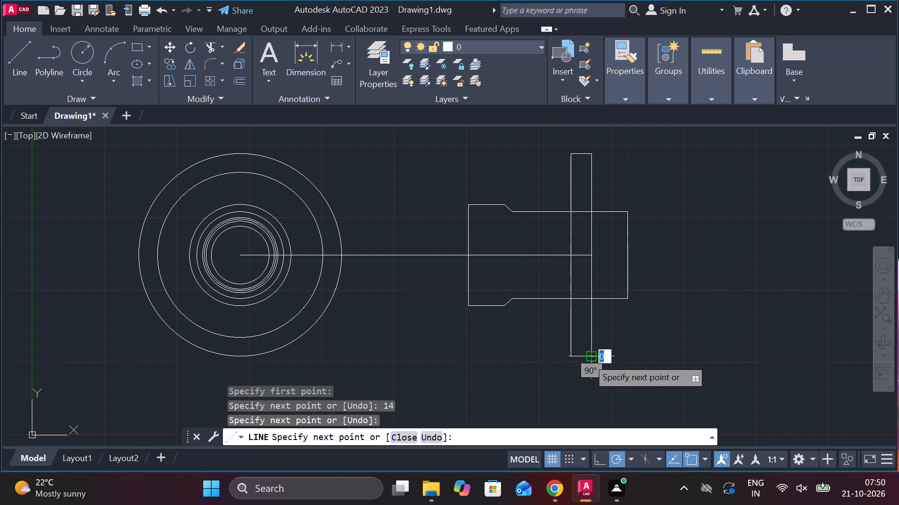
click(575, 358)
key(Escape)
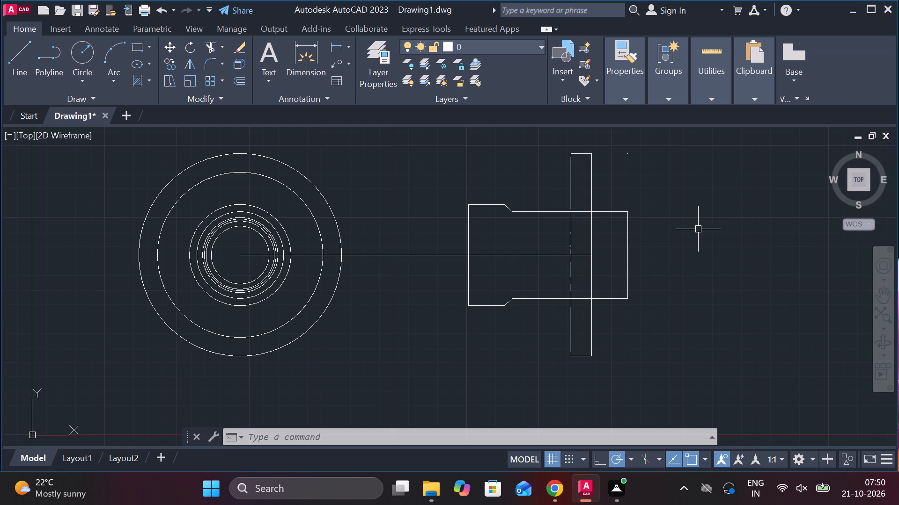
Draw horizontal projection lines from the second-largest circle's top and bottom quadrants to beyond the flange.
key(l)
key(Return)
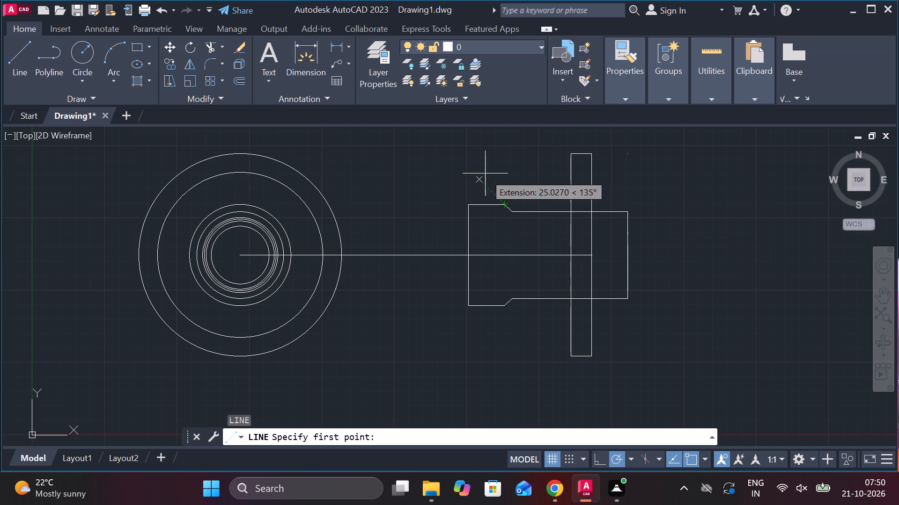
click(238, 171)
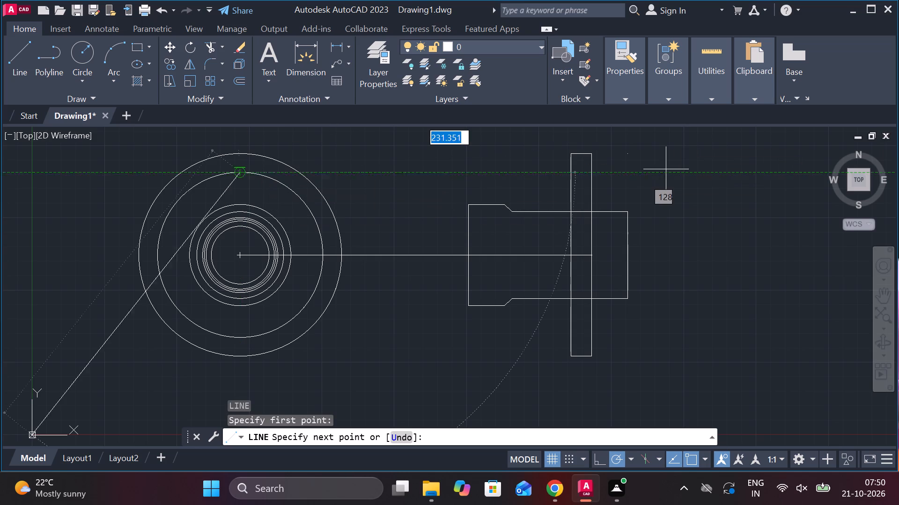
click(664, 181)
key(Escape)
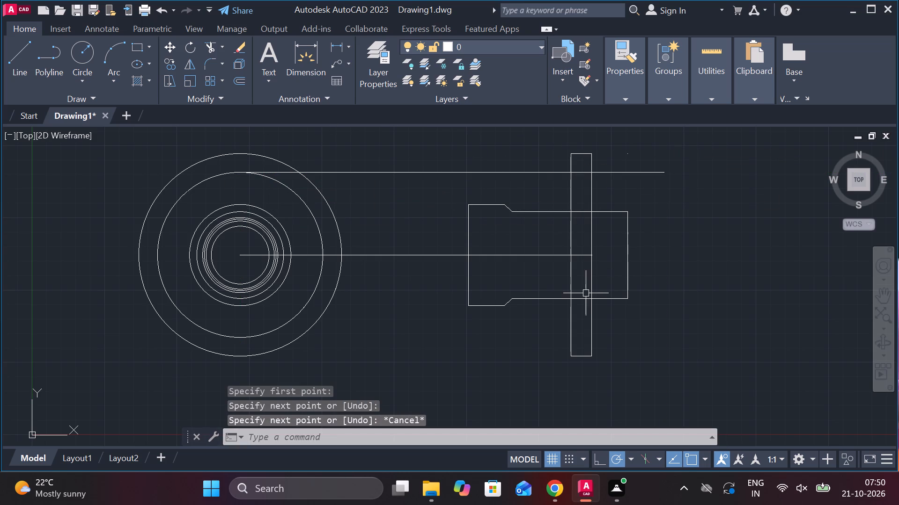
key(space)
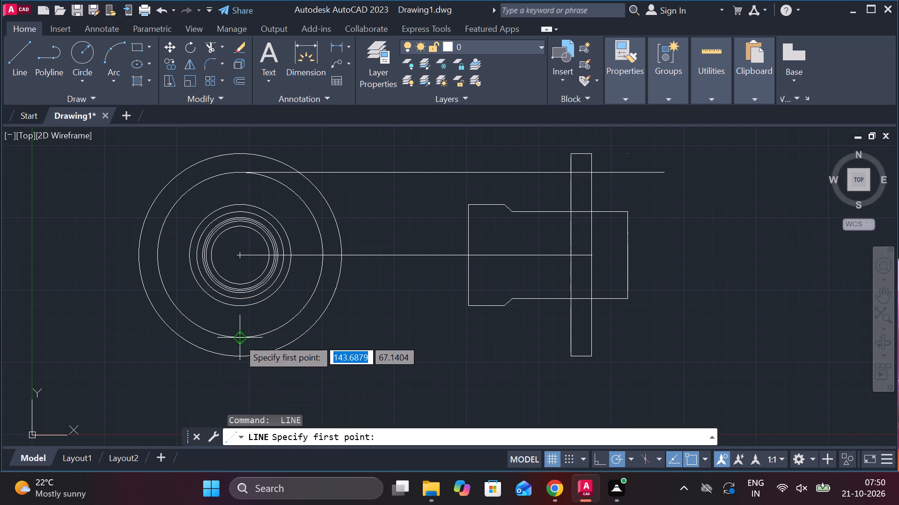
click(238, 339)
click(687, 337)
key(Escape)
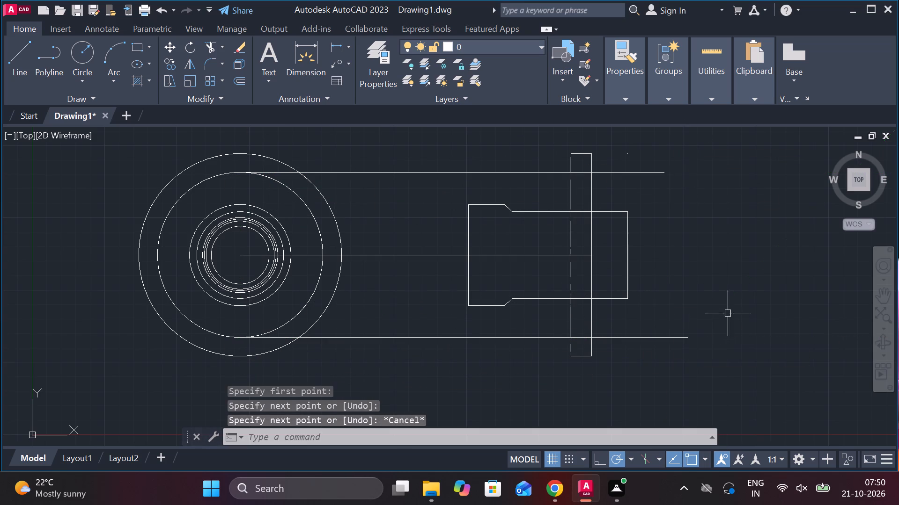
key(grave)
key(Escape)
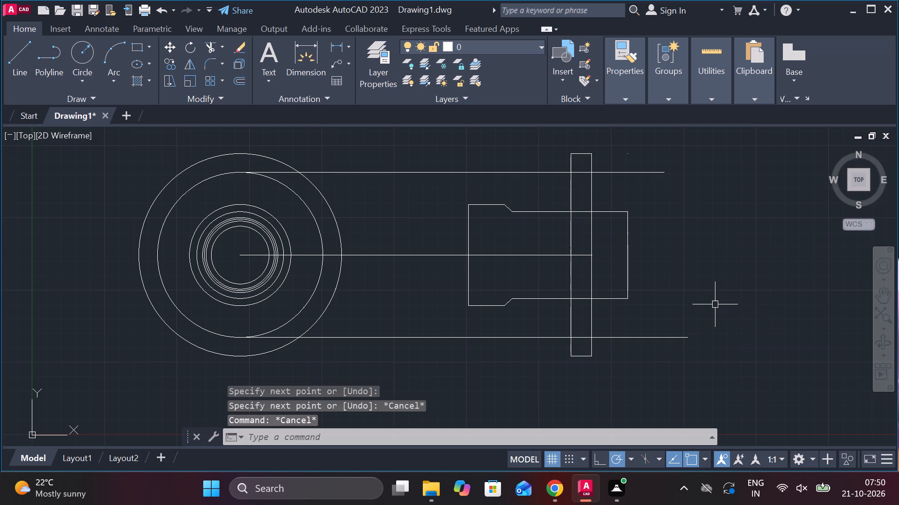
Trim both new projection lines between the outermost circle and the flange, and beyond the flange's far edge.
text(tr)
key(space)
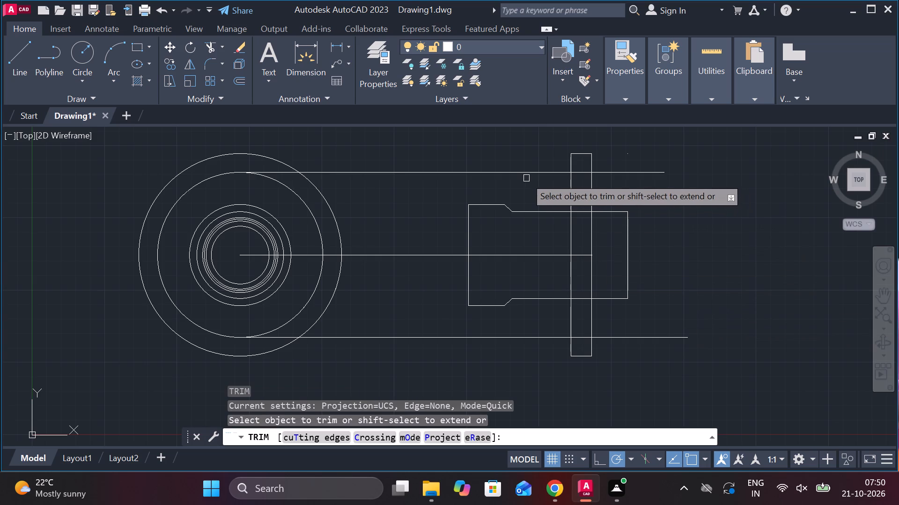
click(518, 174)
click(520, 339)
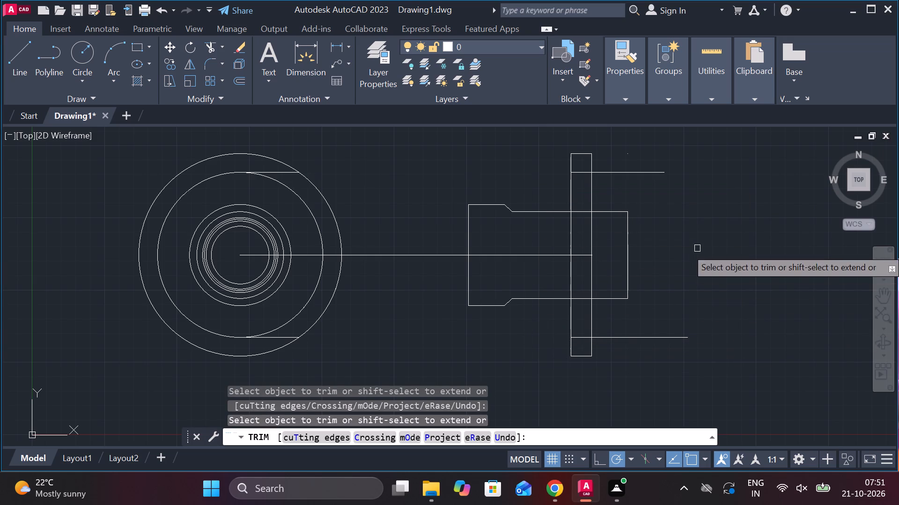
click(681, 337)
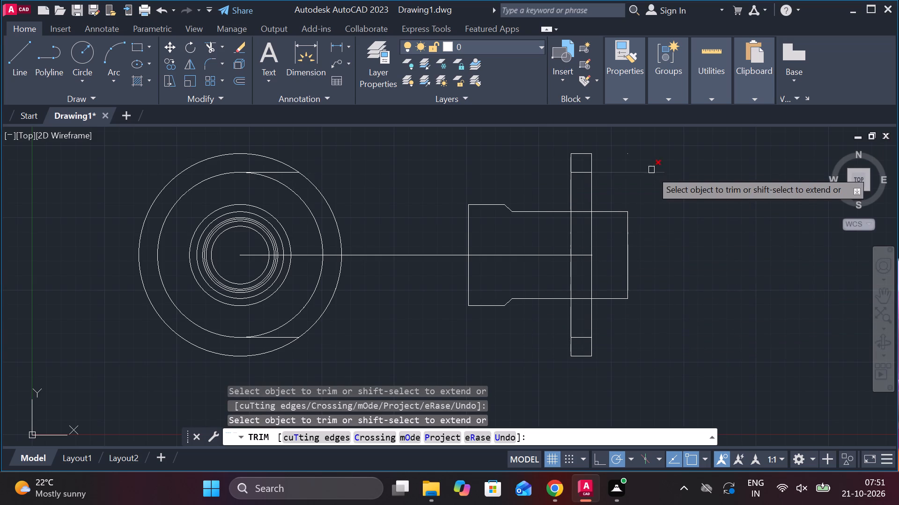
click(651, 173)
key(Escape)
Erase the two leftover projection line segments inside the outermost circle.
click(289, 175)
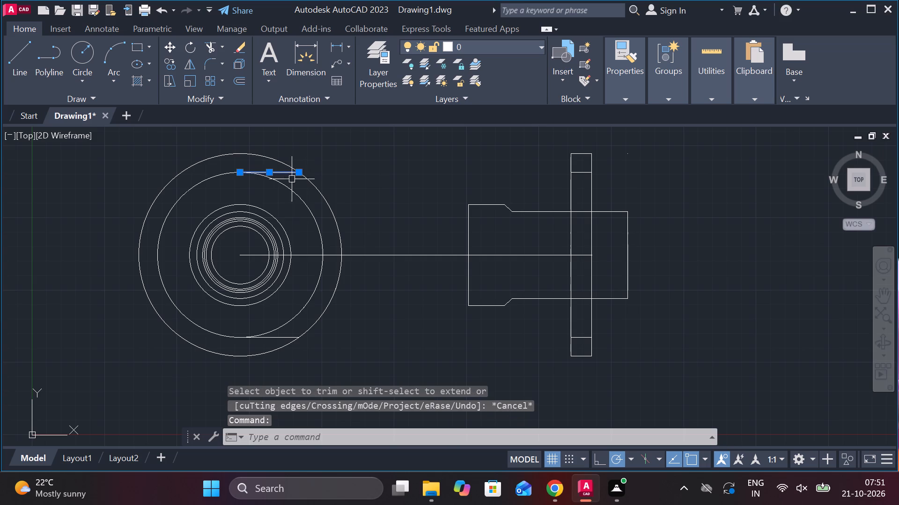
click(281, 337)
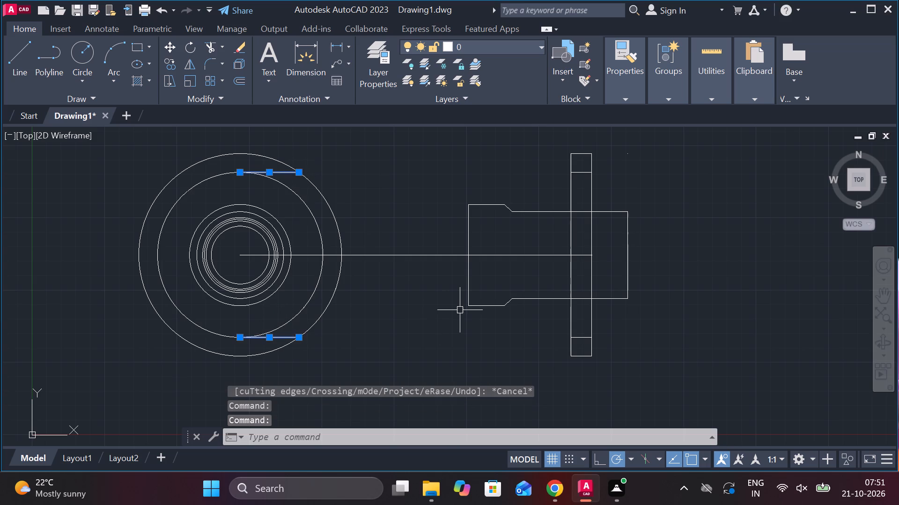
text(e)
key(space)
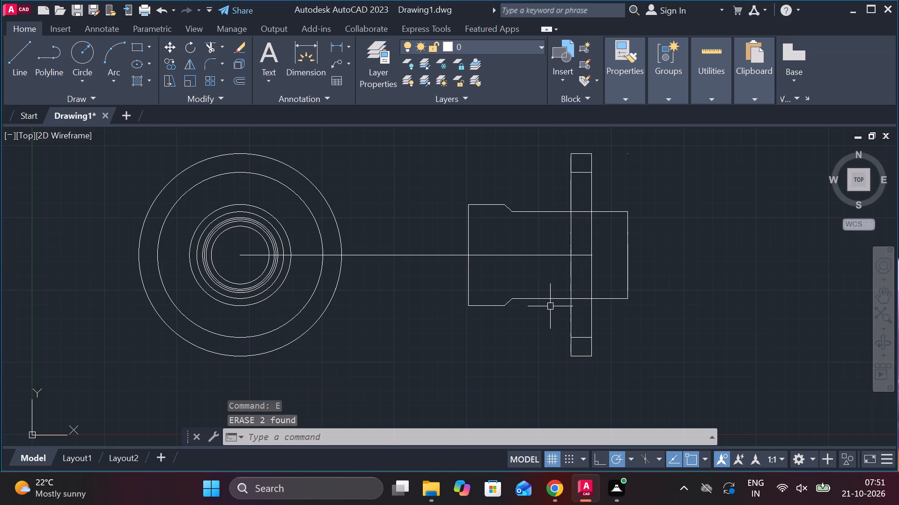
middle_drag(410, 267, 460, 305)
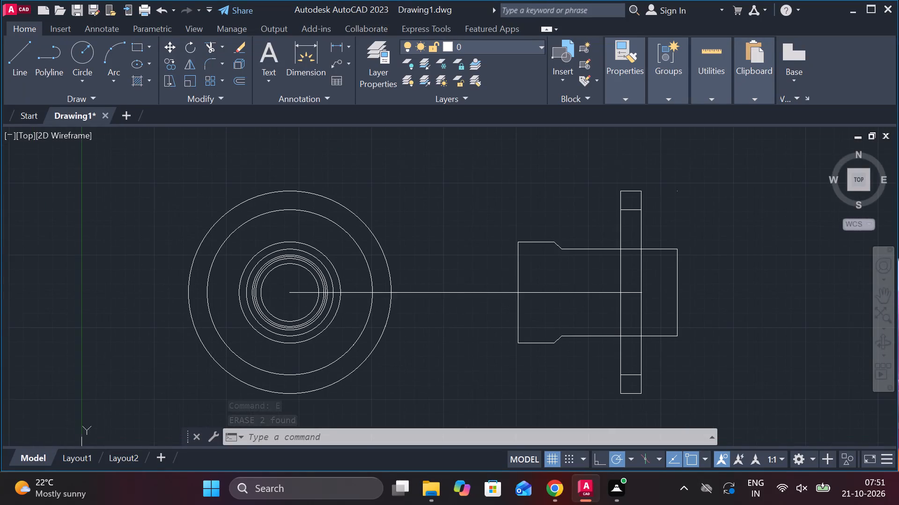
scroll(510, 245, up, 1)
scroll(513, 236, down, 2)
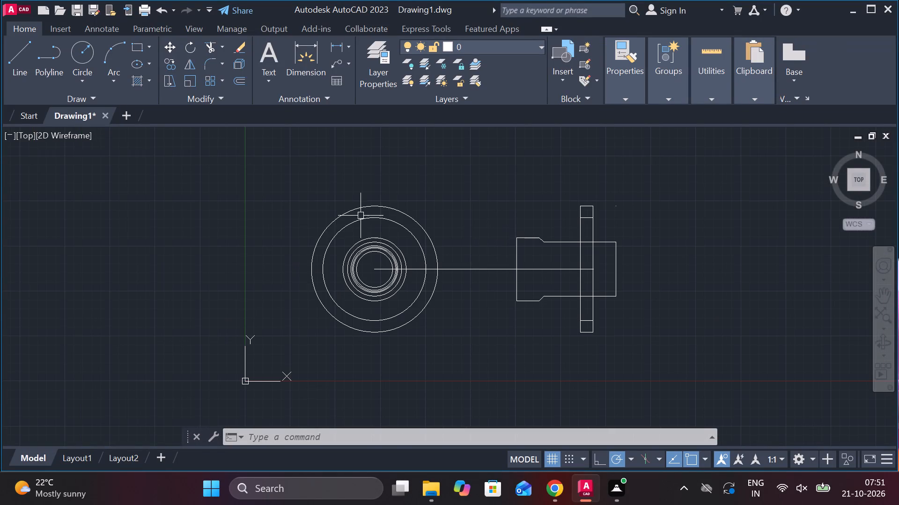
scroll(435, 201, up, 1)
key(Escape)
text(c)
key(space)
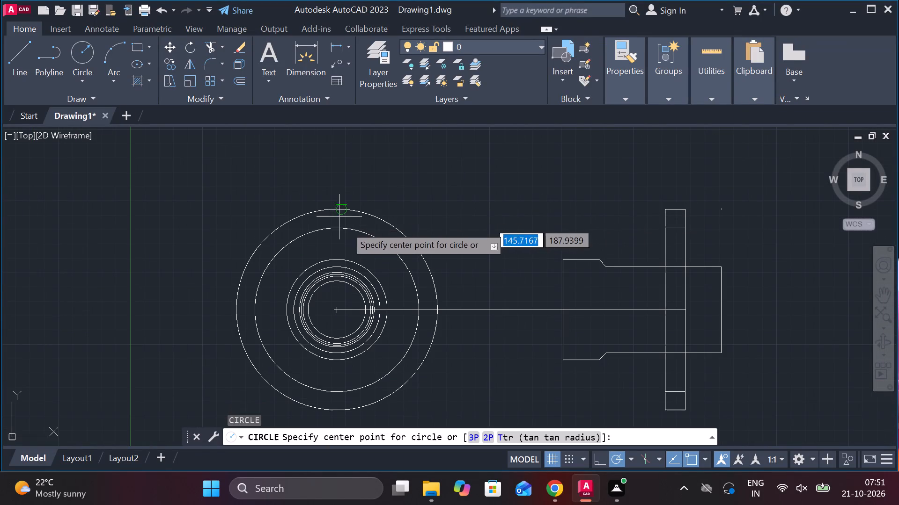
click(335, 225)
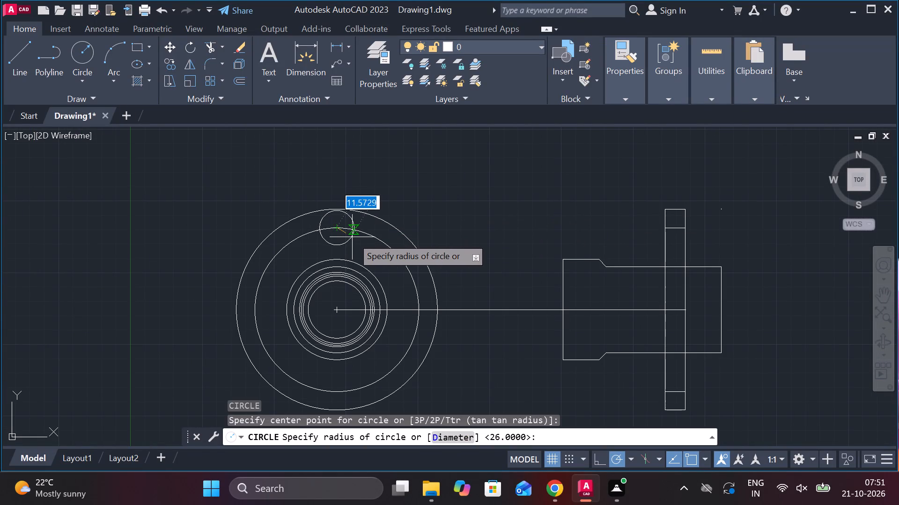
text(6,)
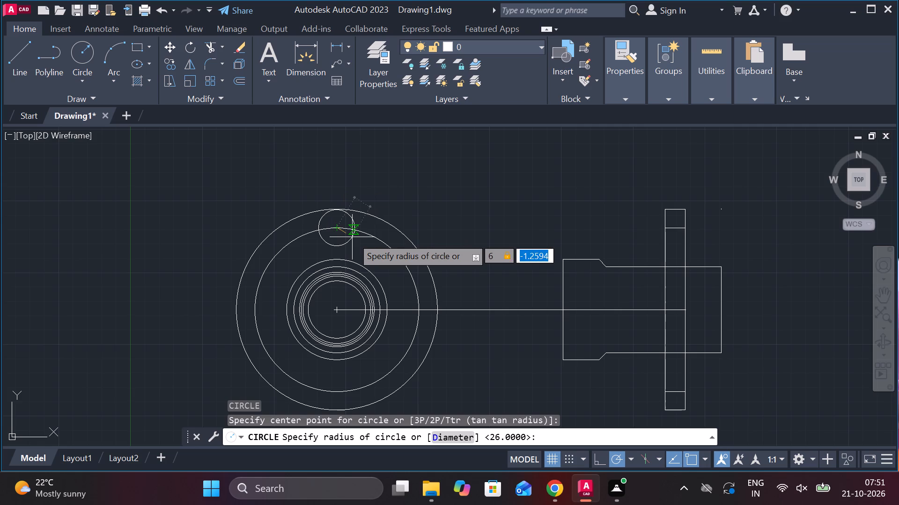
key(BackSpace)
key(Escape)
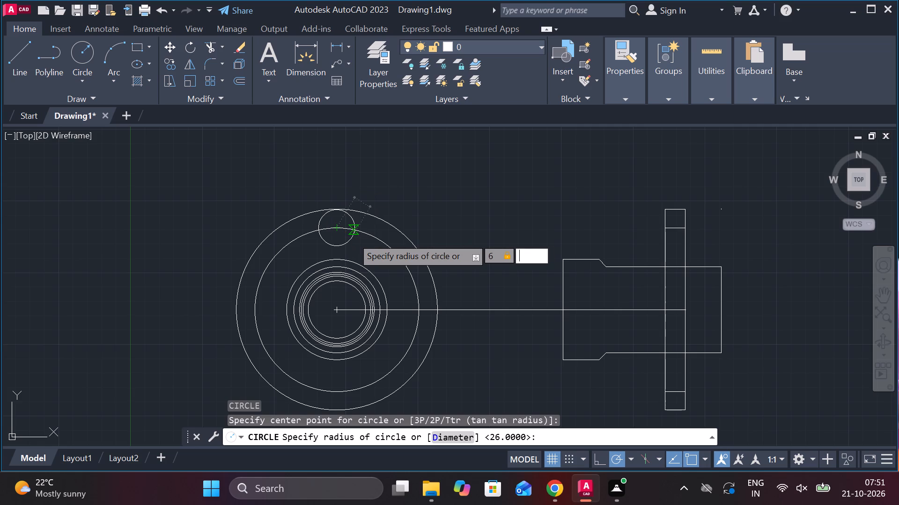
Draw a circle of radius 6.25 centred on the top quadrant of the second-largest circle.
text(c)
key(space)
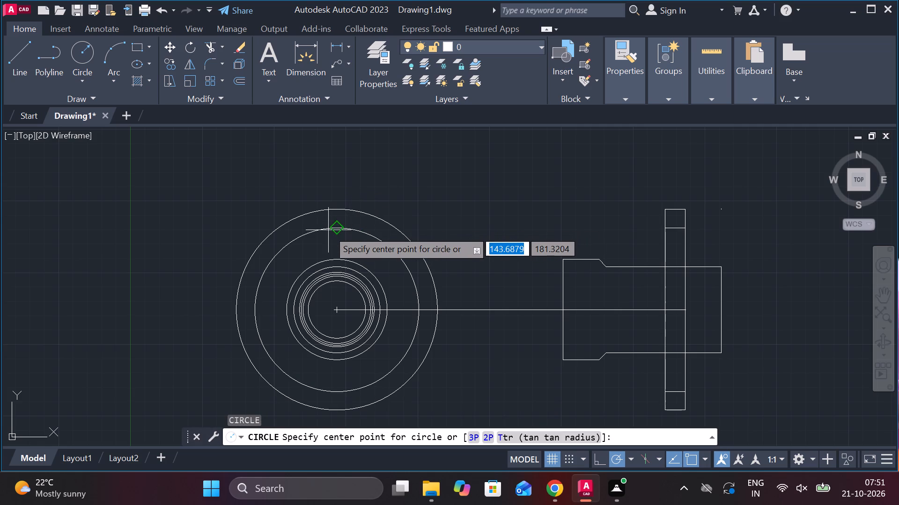
click(335, 230)
text(6.)
text(25)
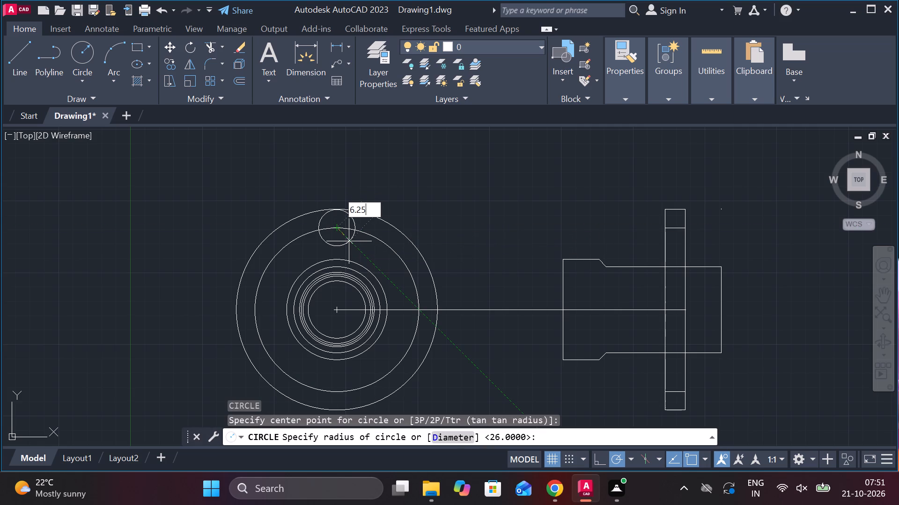
key(Return)
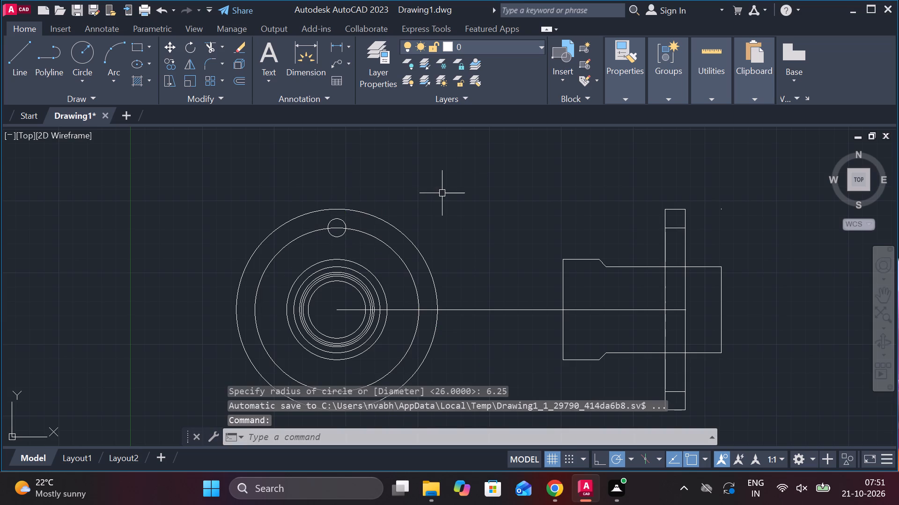
Draw horizontal projection lines from the small bolt-hole circle's top and bottom quadrants to beyond the flange.
key(l)
key(Return)
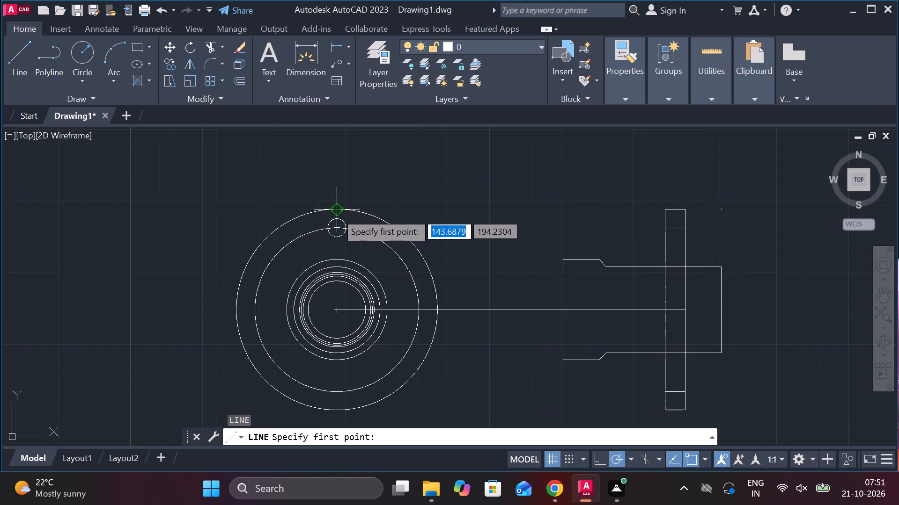
scroll(336, 213, up, 1)
click(335, 223)
scroll(576, 210, down, 1)
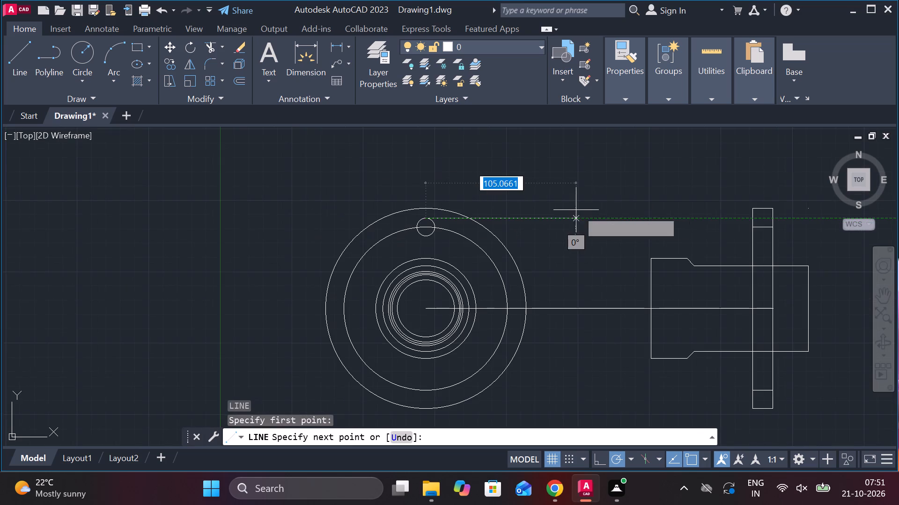
middle_drag(778, 209, 681, 206)
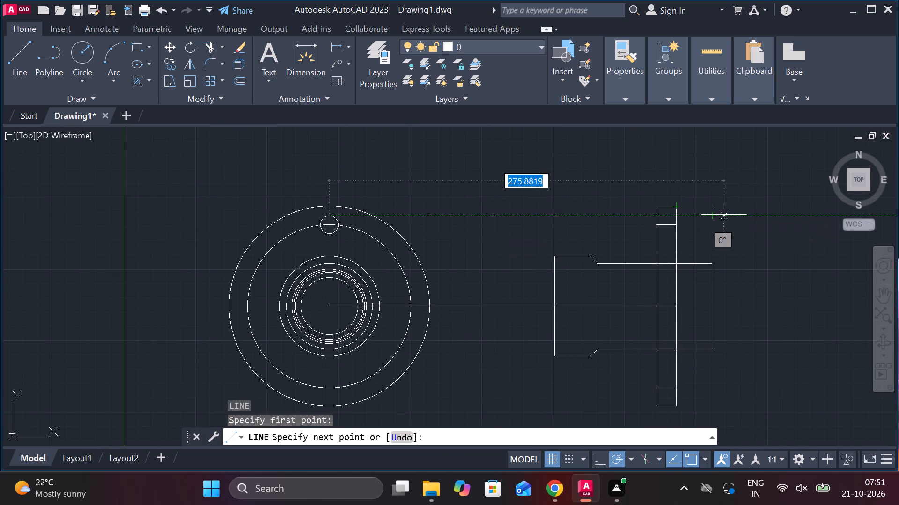
click(724, 215)
key(Escape)
key(space)
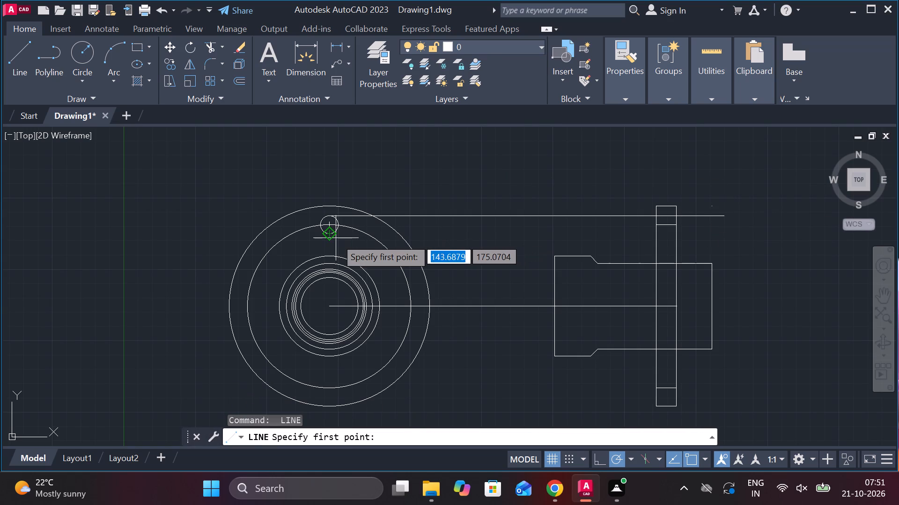
click(336, 238)
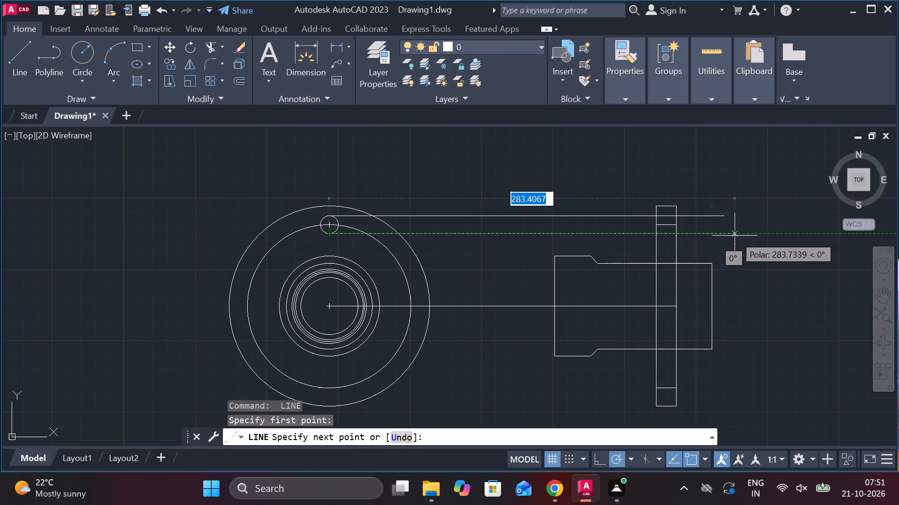
click(700, 238)
key(Escape)
Trim both bolt-hole projection lines beyond the flange's far edge and between the outermost circle and the flange.
text(tr)
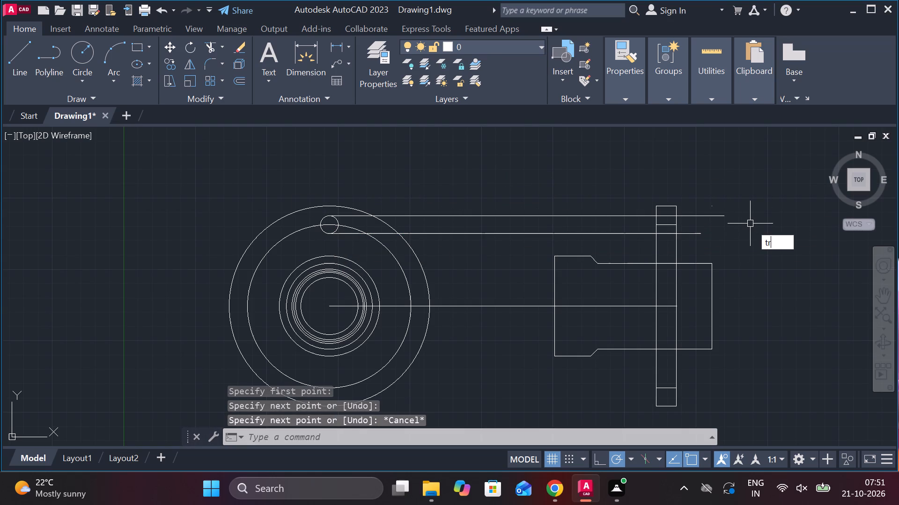
key(space)
drag(704, 188, 698, 250)
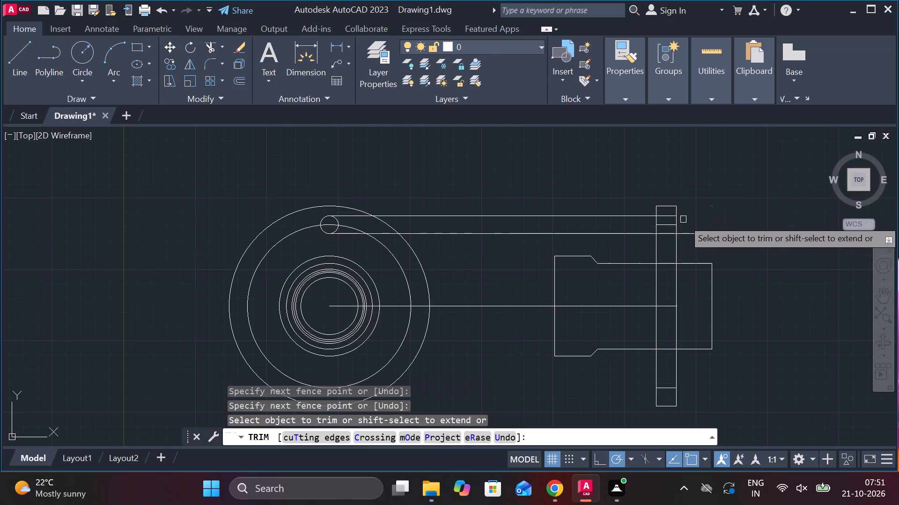
click(688, 238)
click(687, 226)
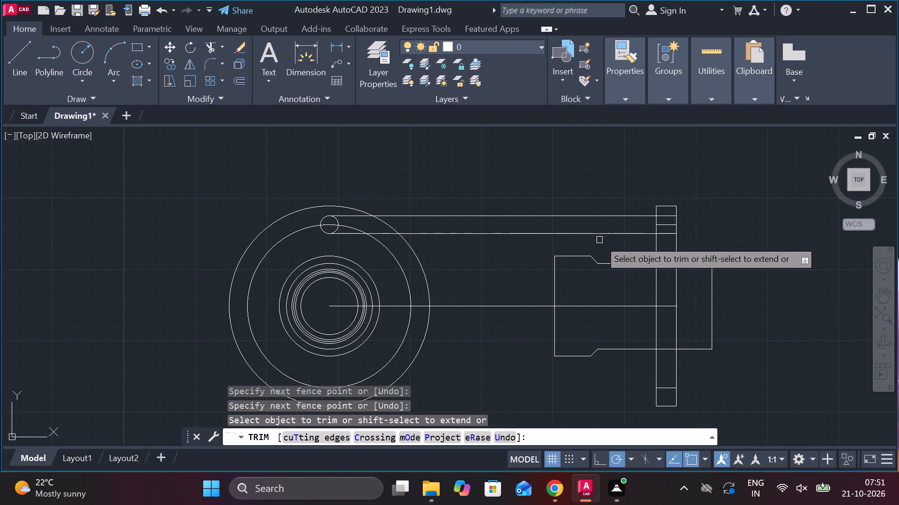
drag(599, 240, 600, 191)
key(Escape)
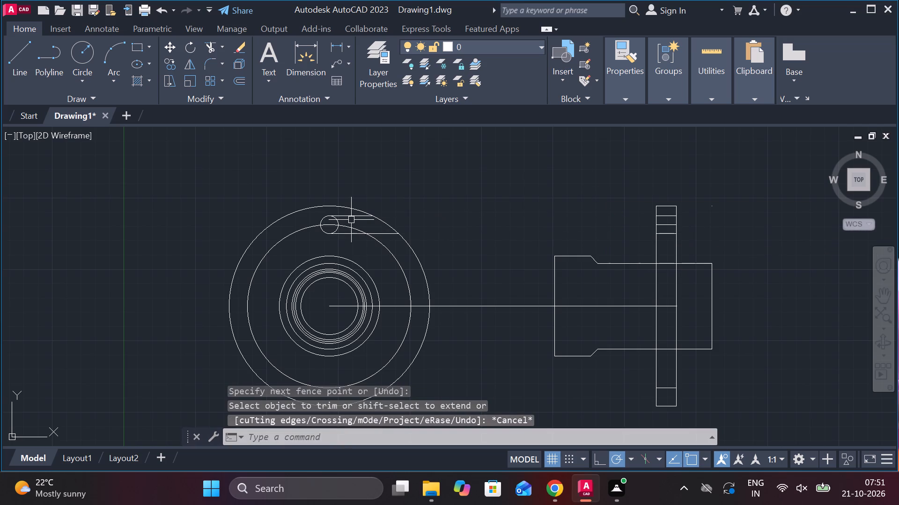
Erase the two leftover bolt-hole projection segments inside the outermost circle.
click(350, 218)
click(383, 232)
key(e)
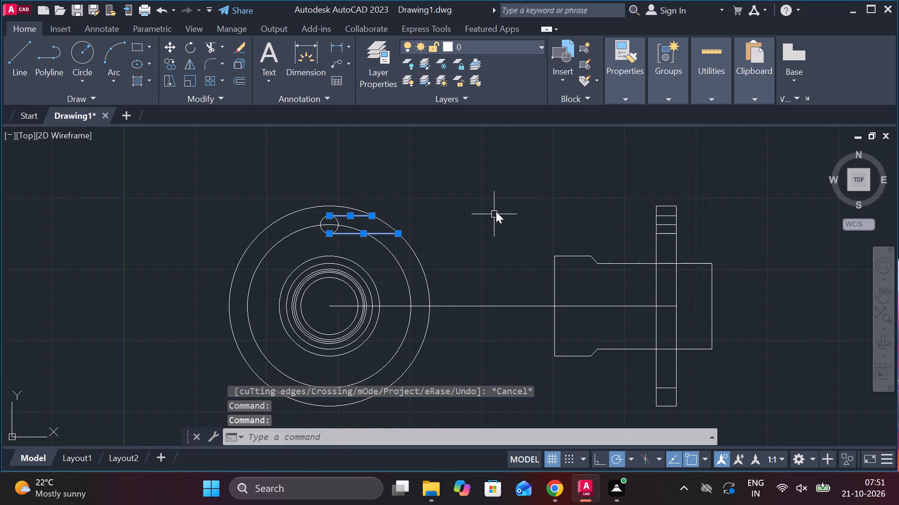
key(space)
Mirror the three short horizontal lines in the flange's upper part about the horizontal centre line, keeping the originals.
middle_drag(541, 284, 518, 271)
scroll(626, 221, up, 1)
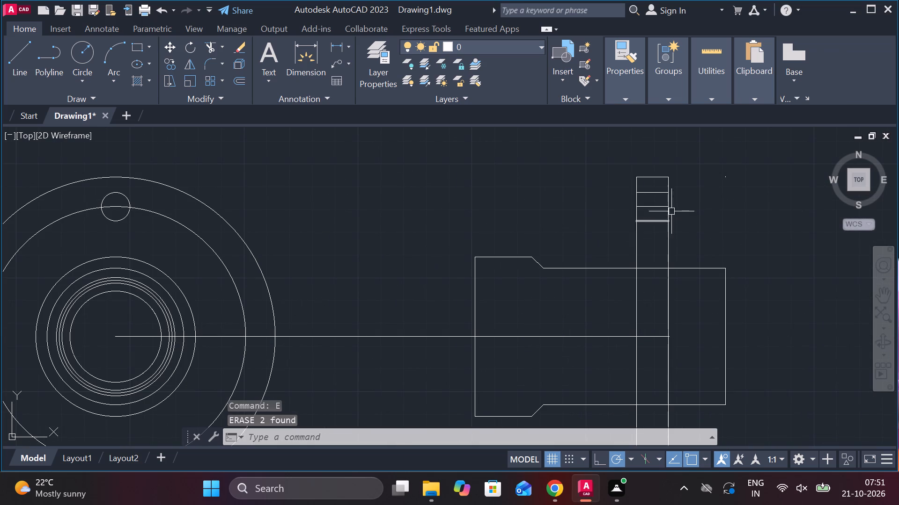
click(655, 195)
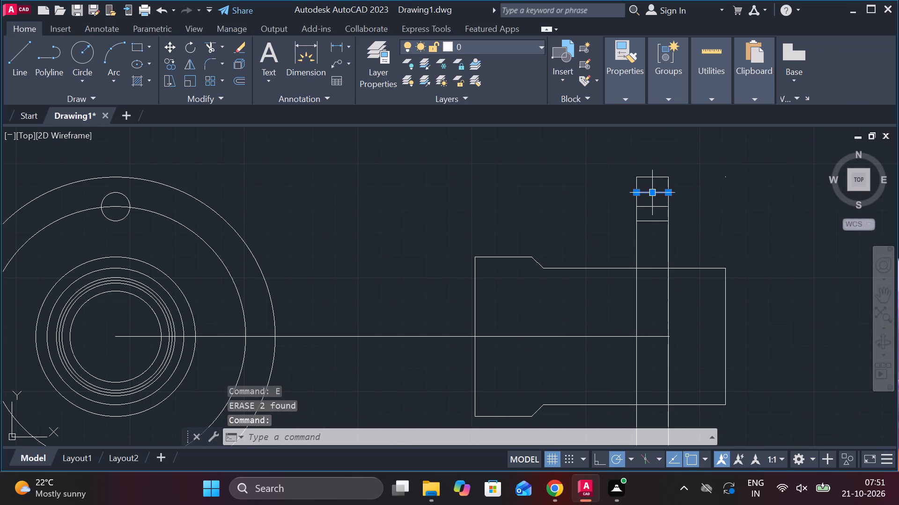
click(650, 209)
click(652, 224)
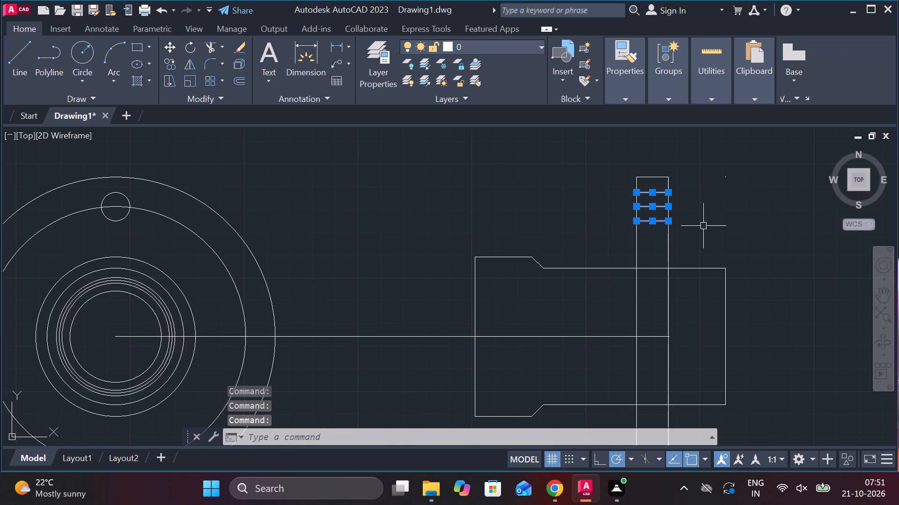
text(mi)
key(Return)
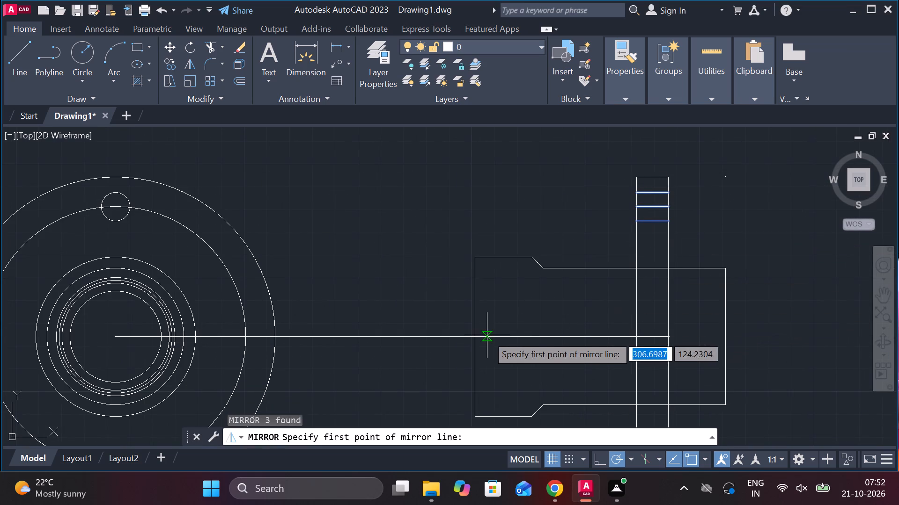
click(473, 339)
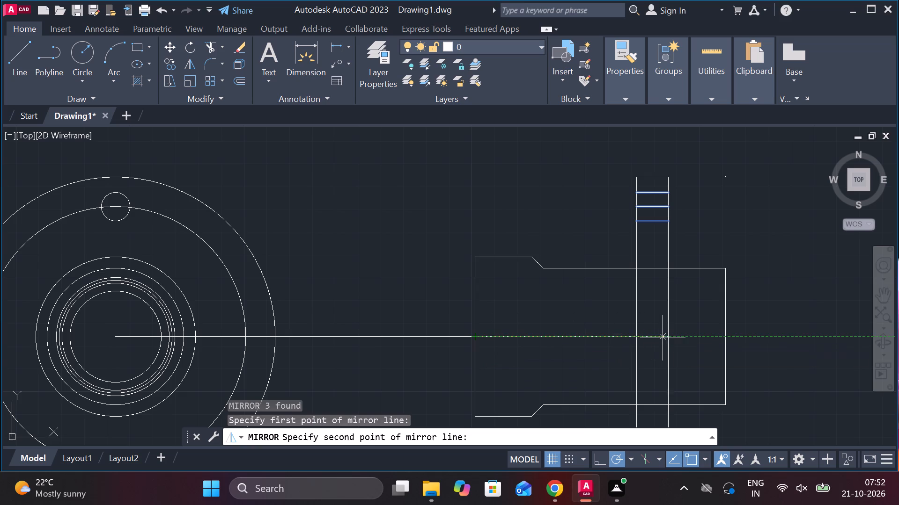
click(674, 338)
drag(697, 385, 674, 338)
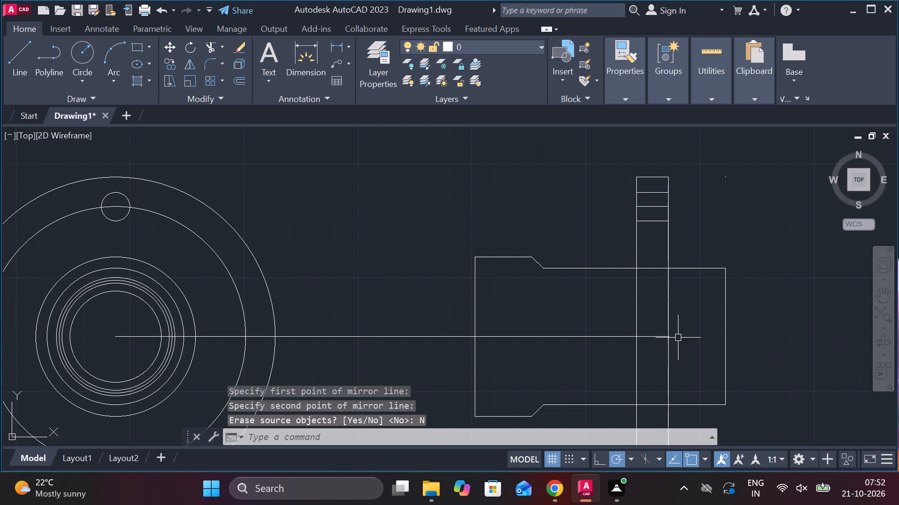
Stretch the horizontal centre line's end from the flange to the body's far end face.
scroll(678, 336, down, 2)
middle_drag(694, 327, 631, 247)
scroll(595, 239, up, 1)
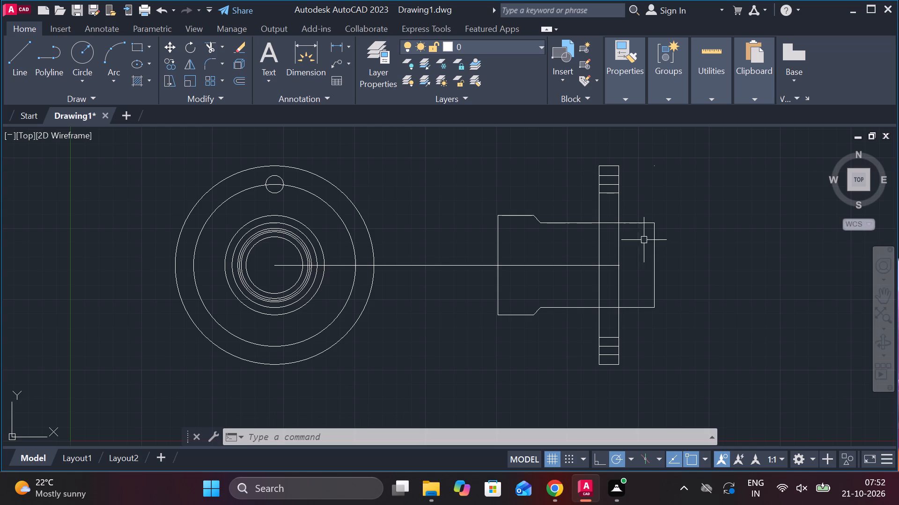
scroll(660, 241, up, 1)
middle_drag(667, 245, 586, 238)
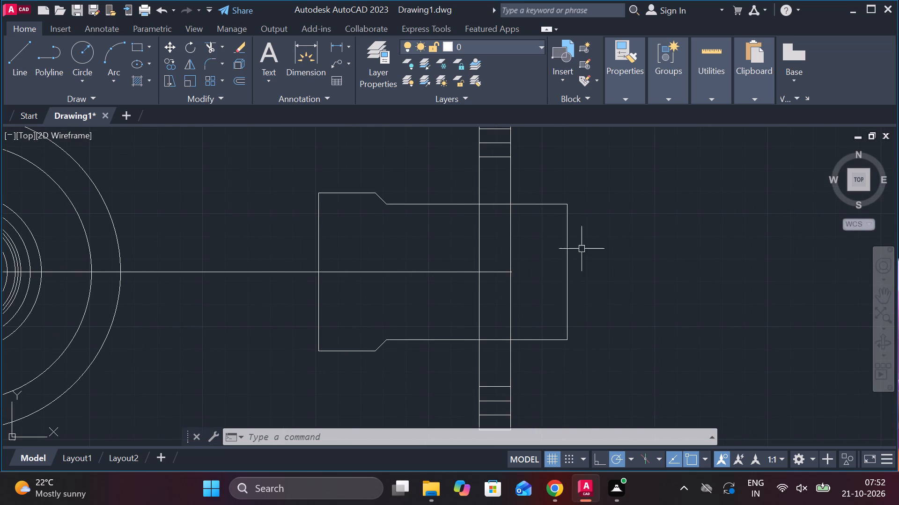
click(457, 275)
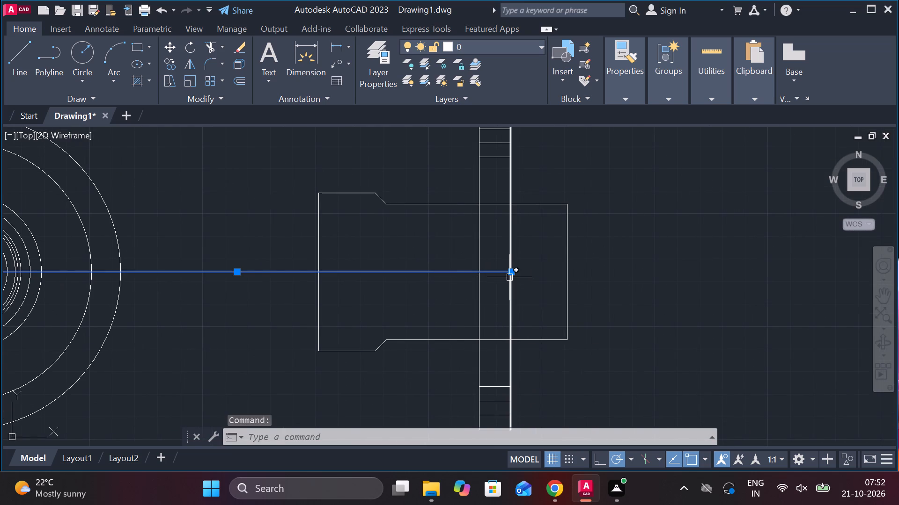
click(512, 274)
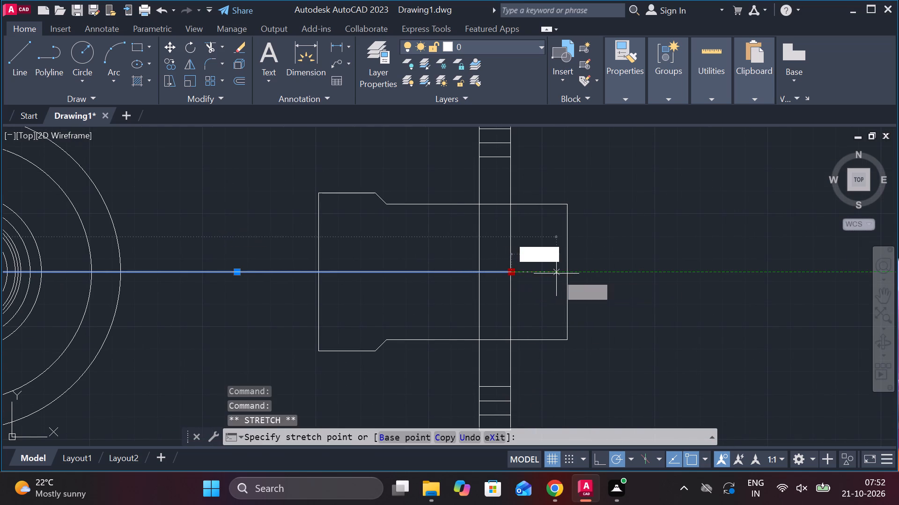
click(563, 274)
key(Escape)
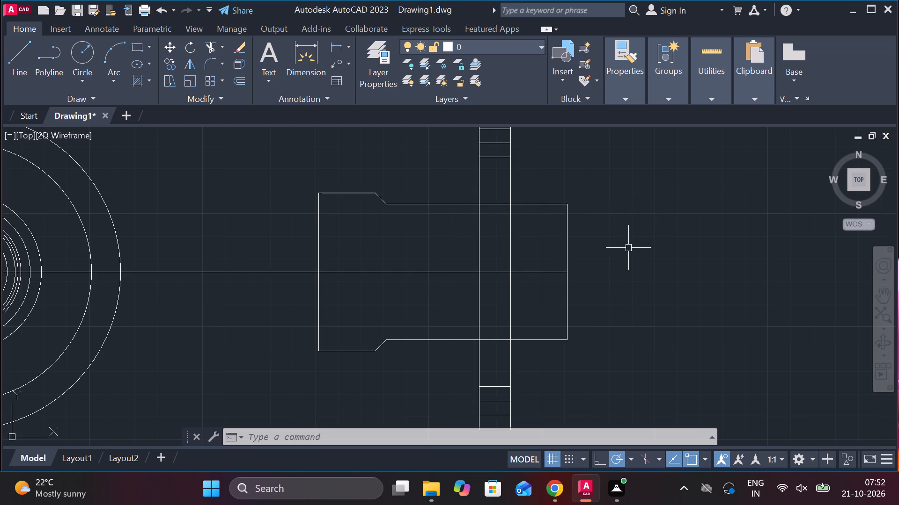
Draw a recess outline on the body's flange-side end face, starting 26 above the centre line: 15.5 inward, 52 down, 15.5 back out.
key(l)
key(Return)
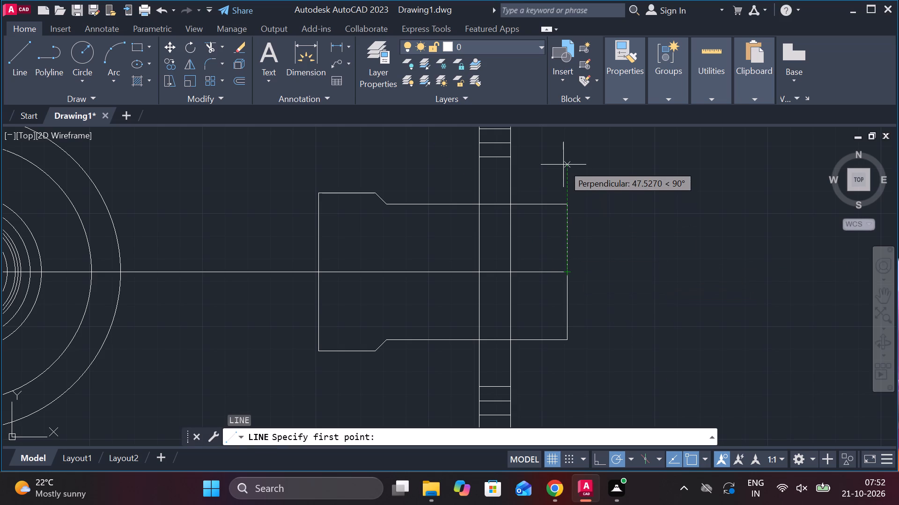
text(26)
key(Return)
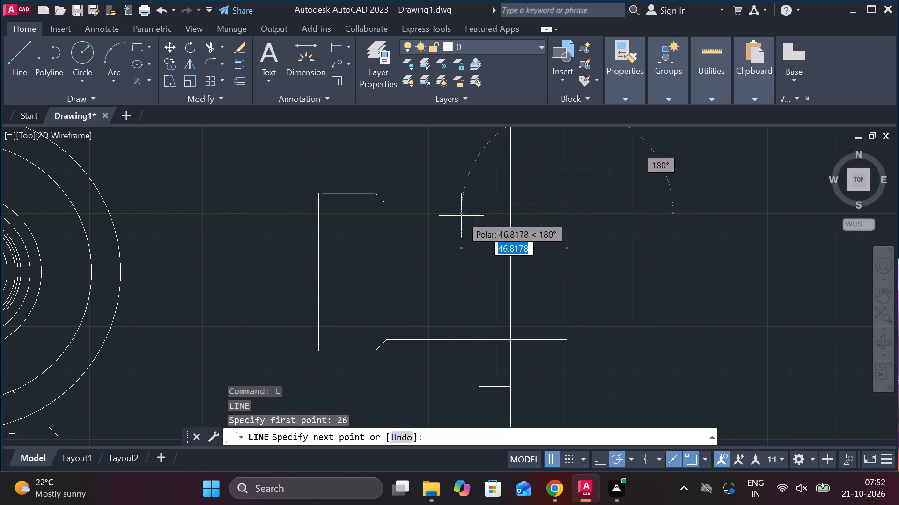
scroll(461, 216, up, 2)
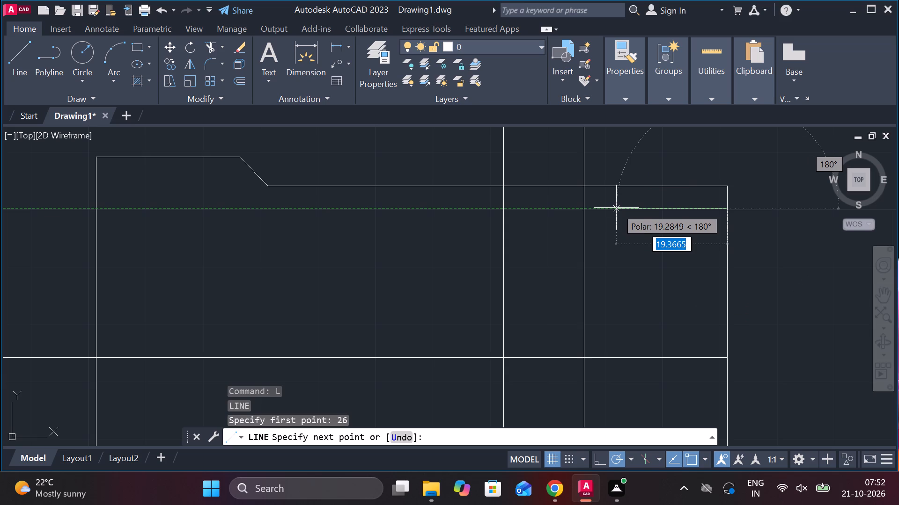
text(15.5)
key(space)
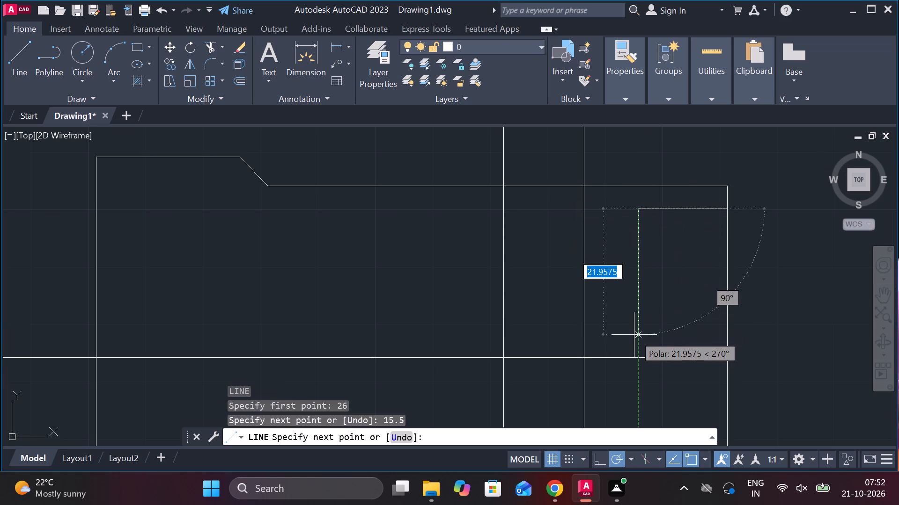
text(52)
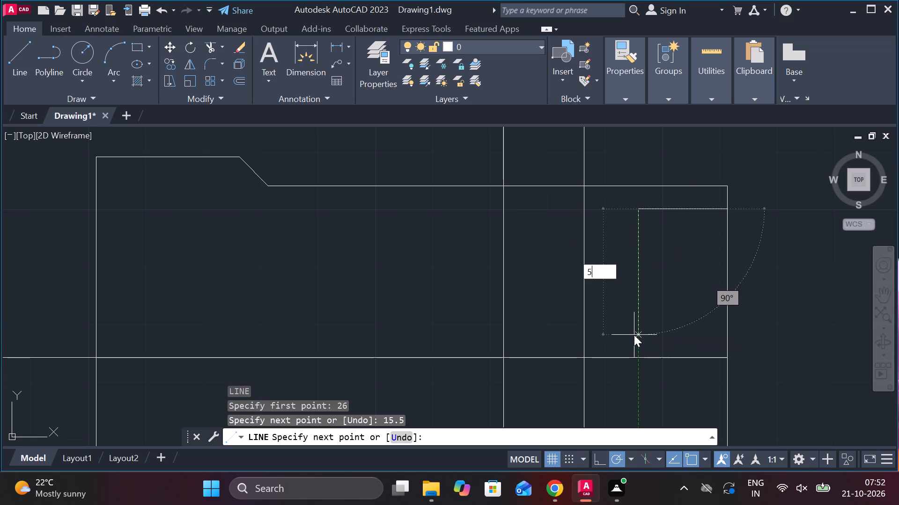
key(space)
scroll(639, 356, down, 2)
middle_drag(649, 366, 634, 300)
scroll(655, 355, up, 2)
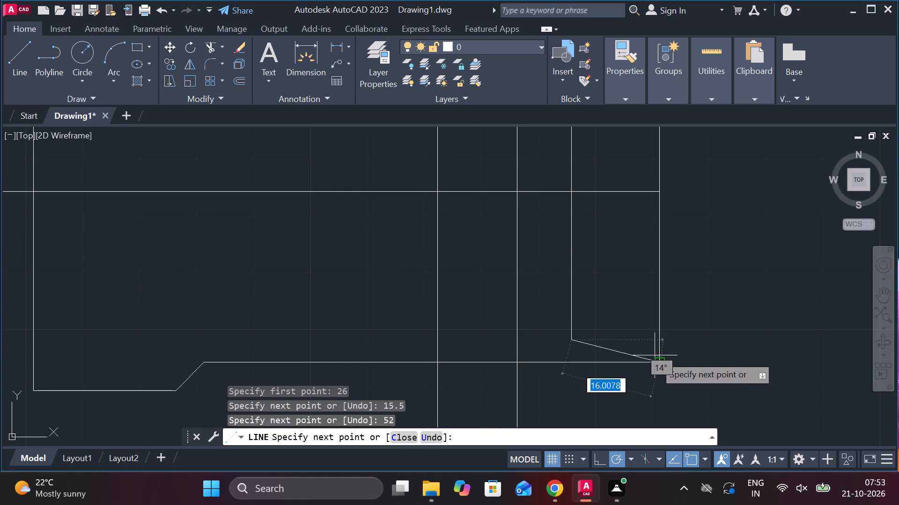
text(15)
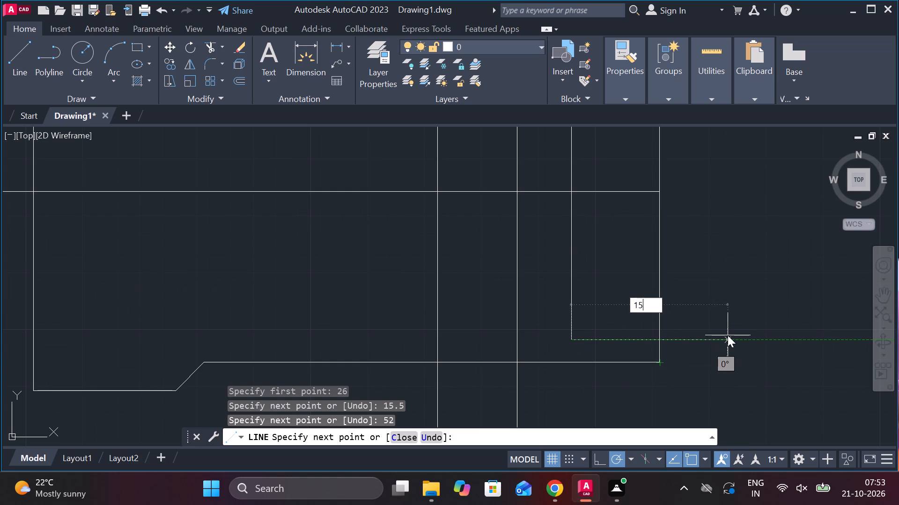
text(.5)
key(Return)
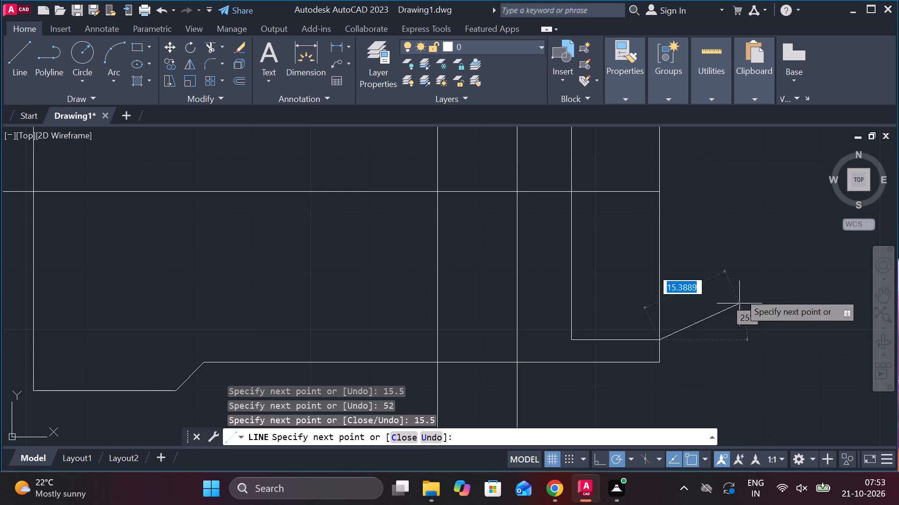
key(Escape)
Trim the flange's two vertical lines where they cross the body, both above and below the centre line.
scroll(730, 253, down, 2)
middle_drag(728, 257, 656, 305)
scroll(653, 247, up, 1)
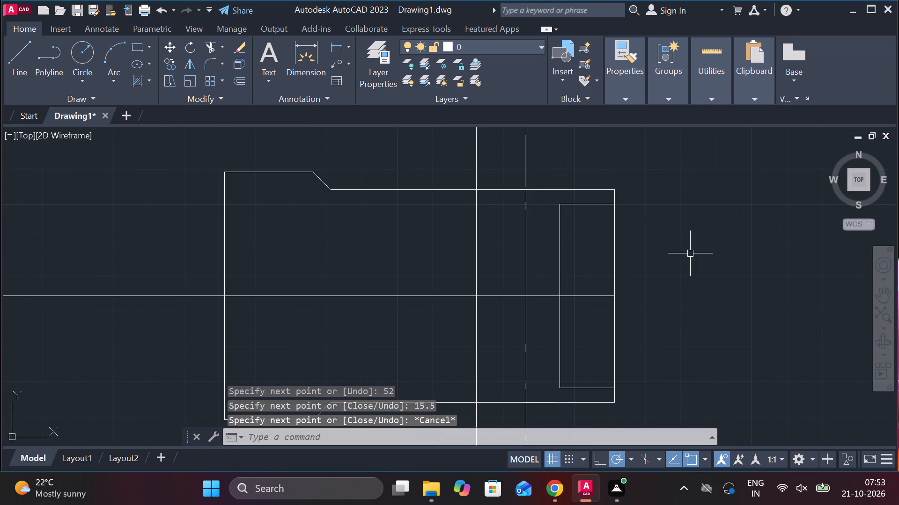
text(tr)
key(space)
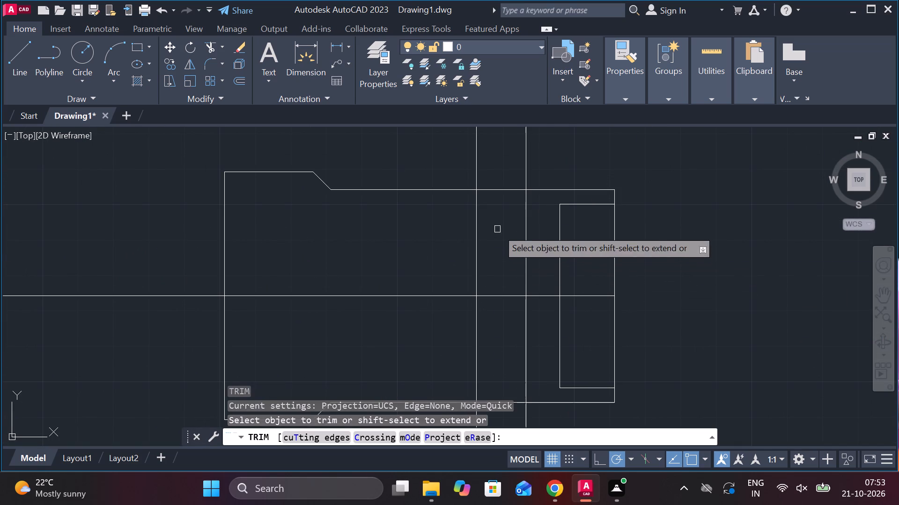
click(477, 206)
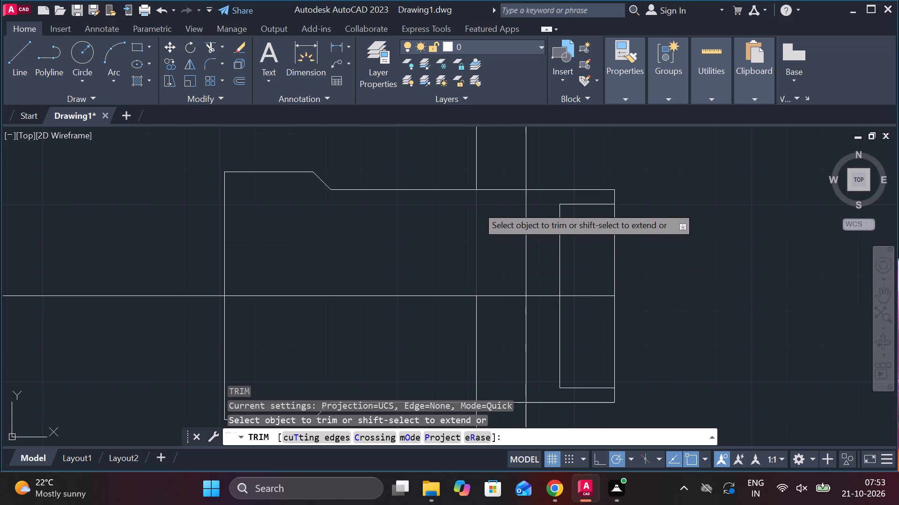
click(526, 203)
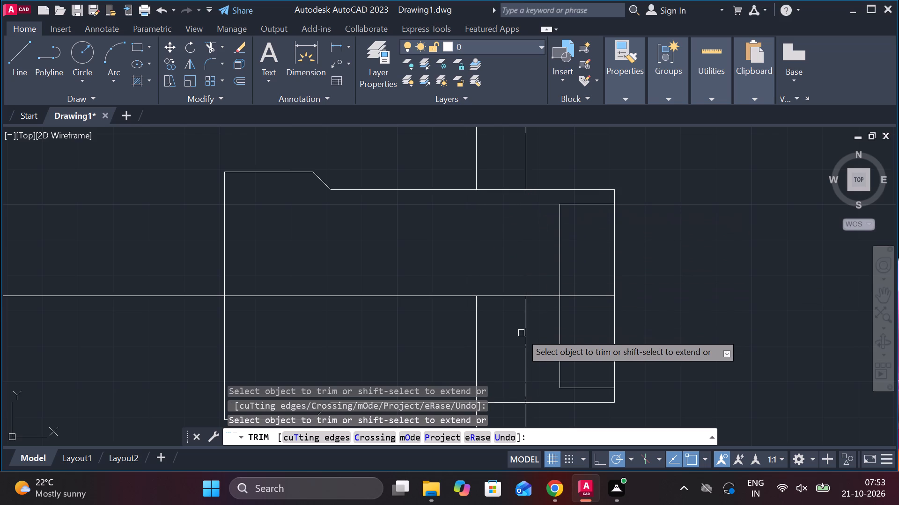
click(527, 324)
click(475, 328)
scroll(661, 279, down, 2)
middle_click(681, 279)
scroll(681, 279, up, 1)
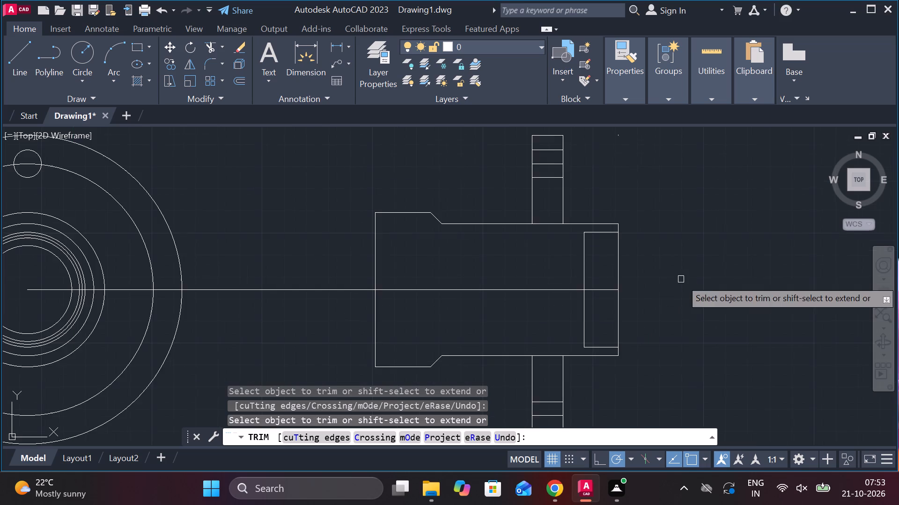
middle_drag(680, 272, 555, 302)
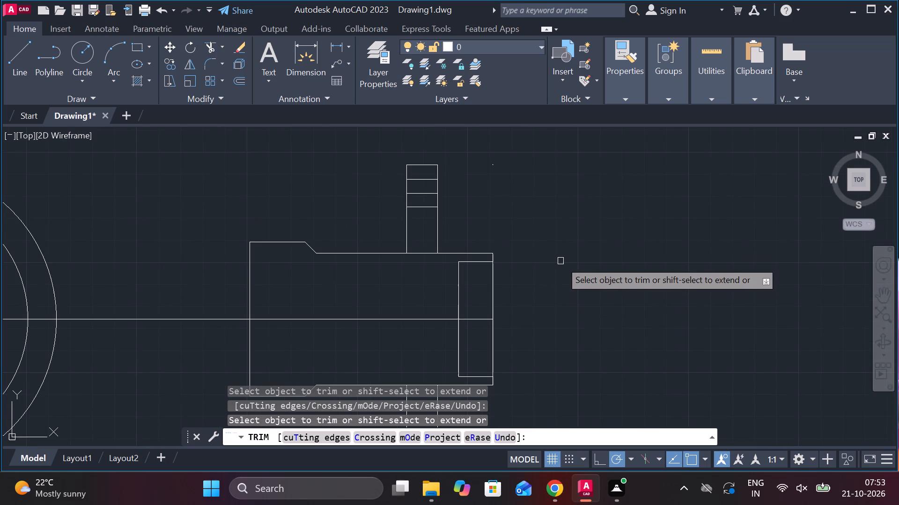
scroll(528, 283, up, 1)
middle_drag(531, 287, 625, 238)
key(Escape)
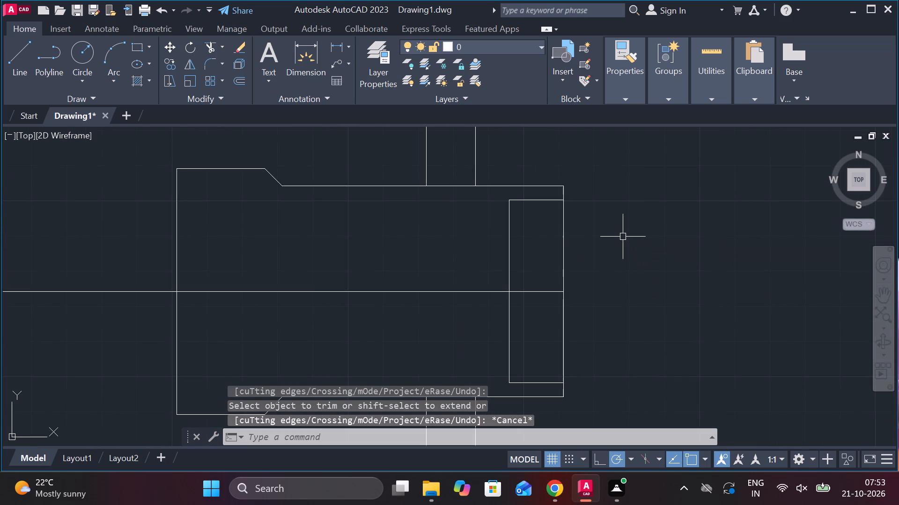
Draw a recess outline on the collar's end face, starting 23.5 above the centre line: 17.85 inward, 47 down, and back out past the face.
middle_drag(351, 267, 471, 268)
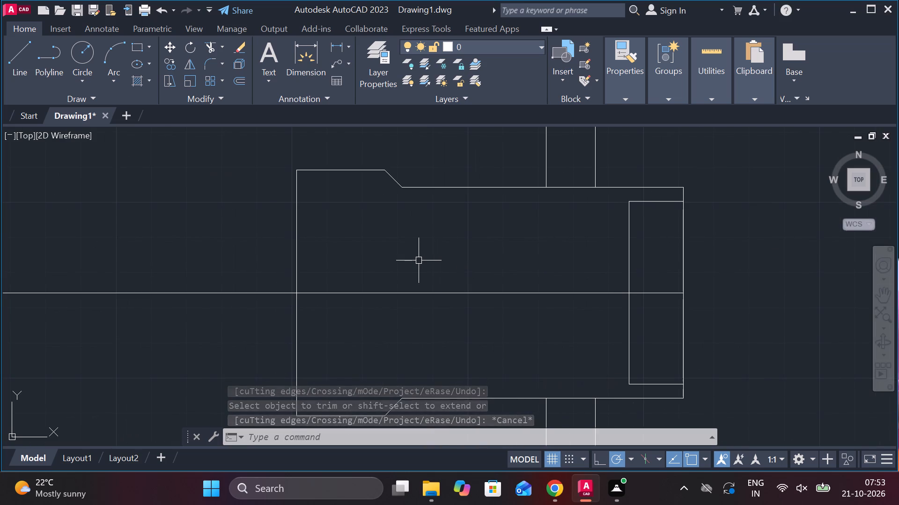
key(l)
key(Return)
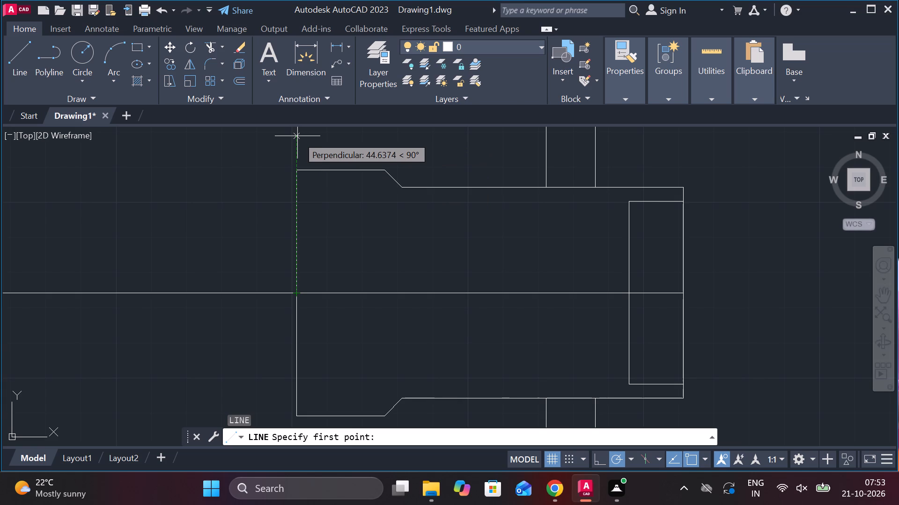
text(23.5)
key(Return)
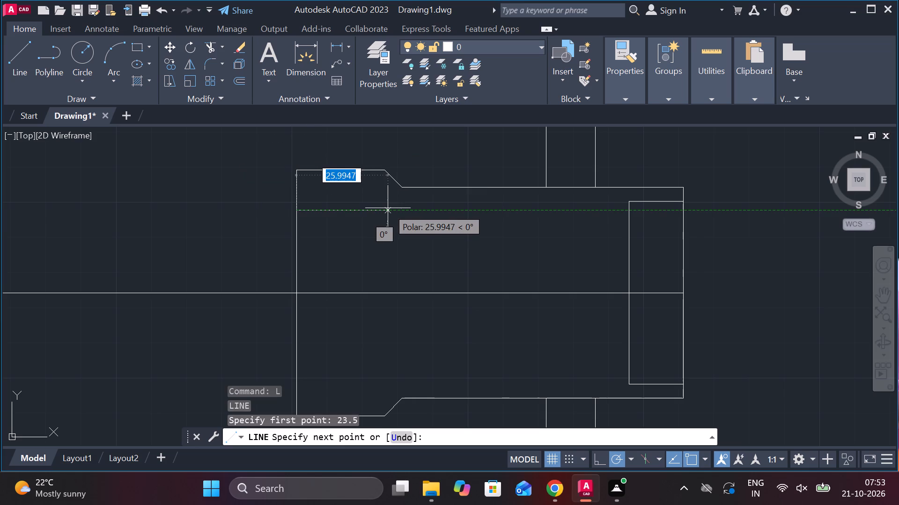
text(17.)
text(84)
key(BackSpace)
text(5)
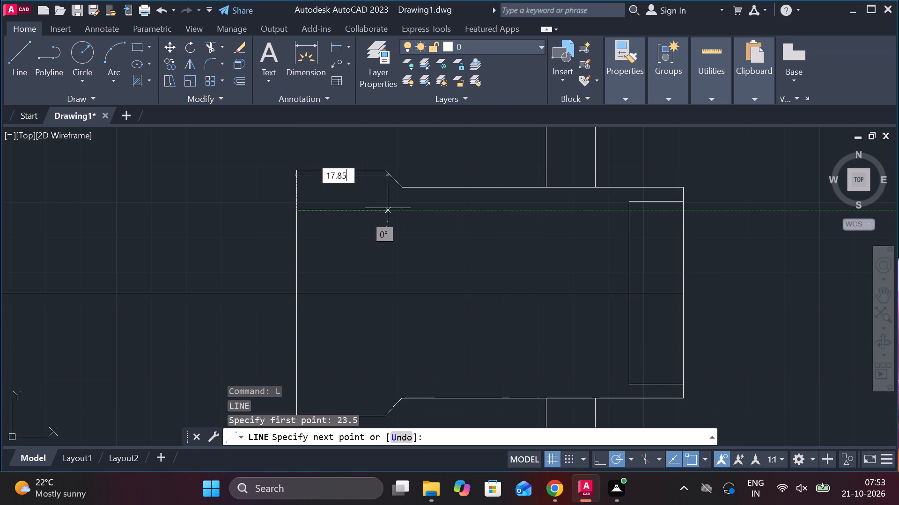
key(space)
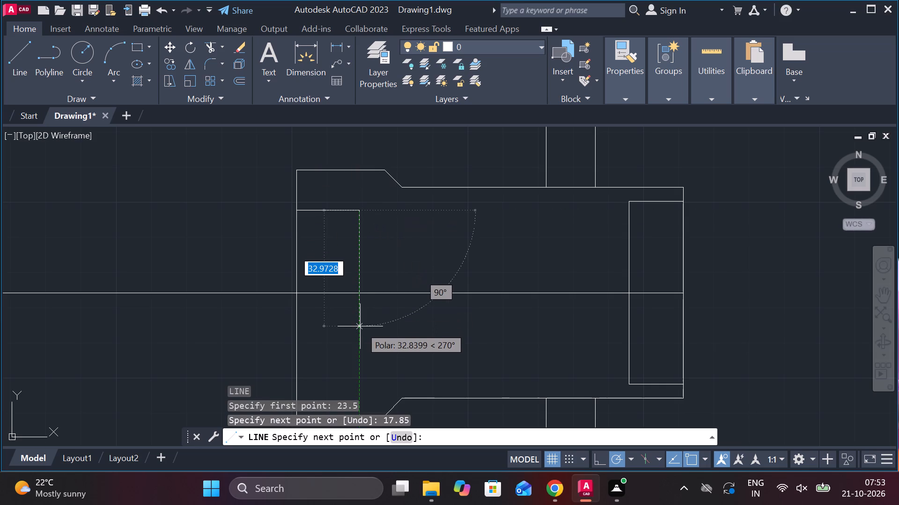
key(4)
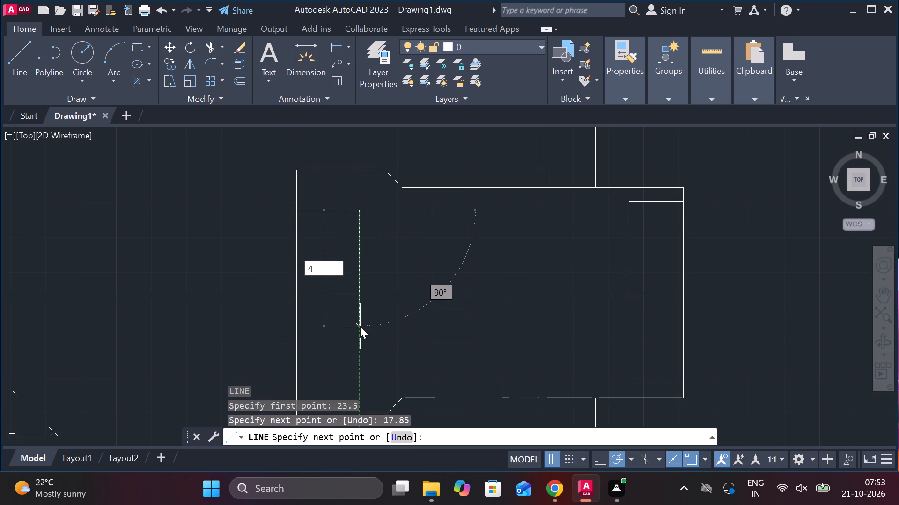
key(7)
key(Return)
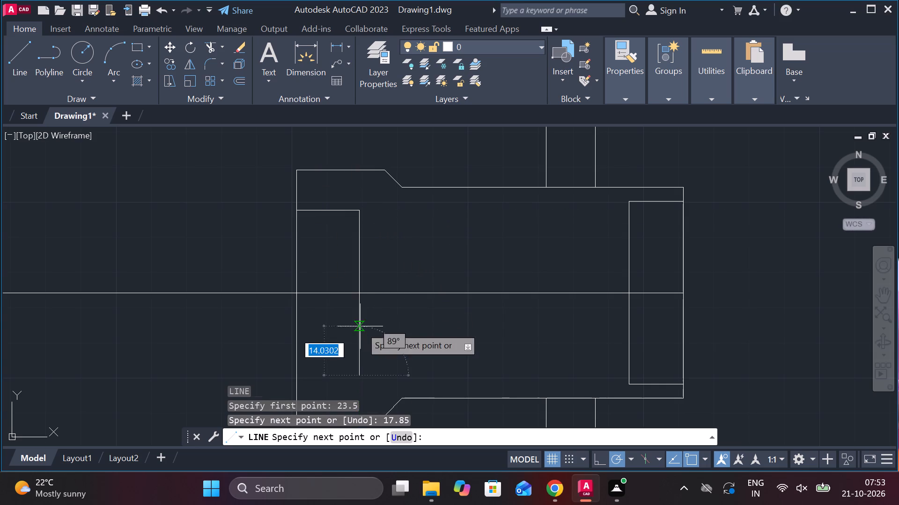
middle_drag(368, 368, 368, 340)
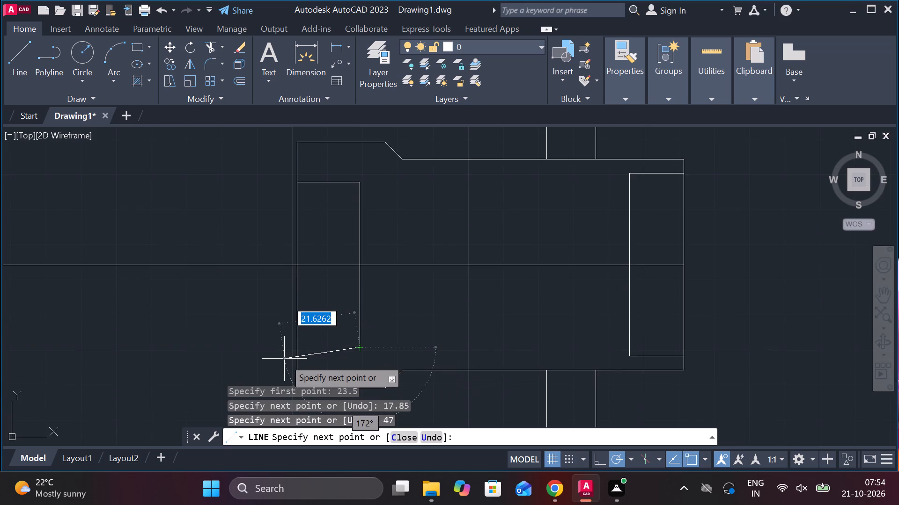
click(262, 351)
key(Escape)
Trim the end of the recess's lower line that sticks out beyond the collar's end face.
text(tr)
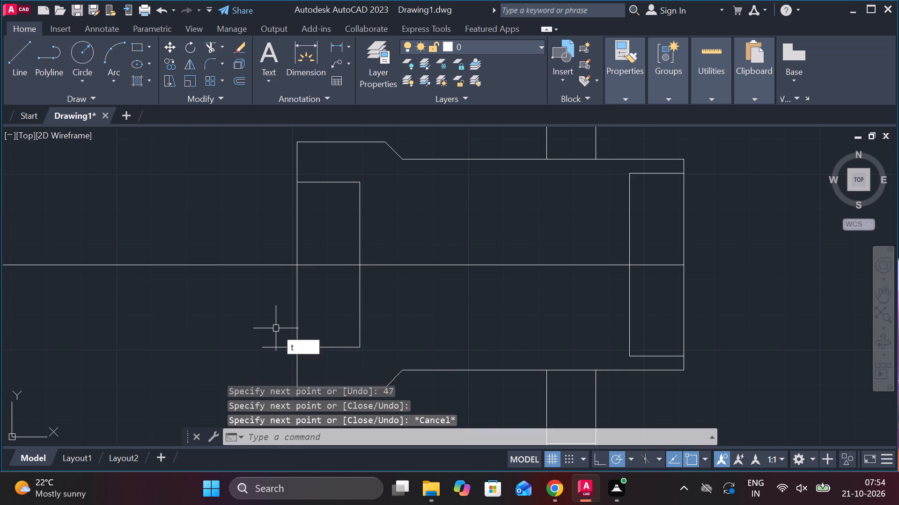
key(space)
click(280, 345)
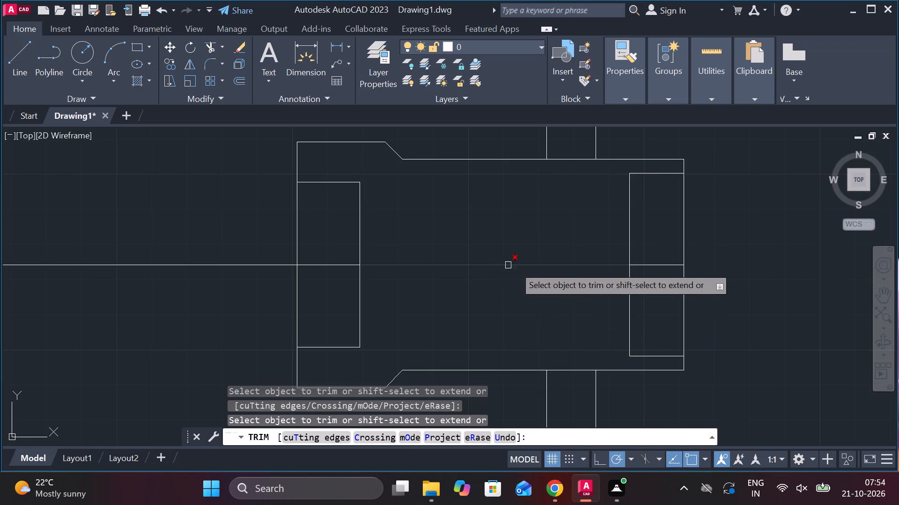
key(Escape)
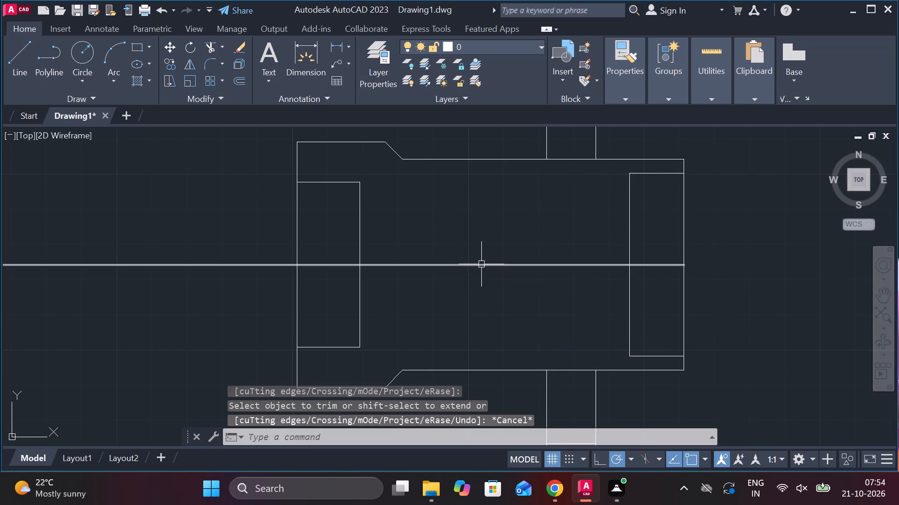
Offset the horizontal centre line by 20 above and 20 below for the bore edges.
click(481, 264)
key(o)
key(Return)
key(Return)
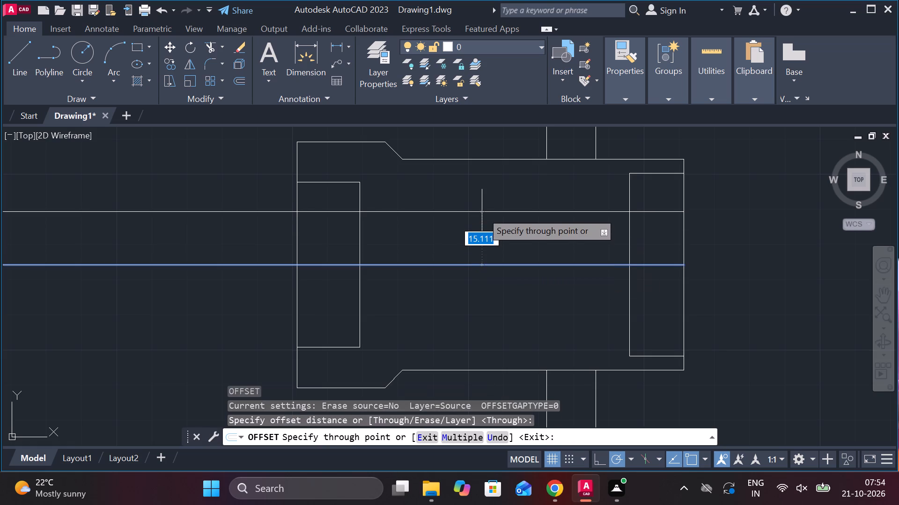
text(20)
key(Return)
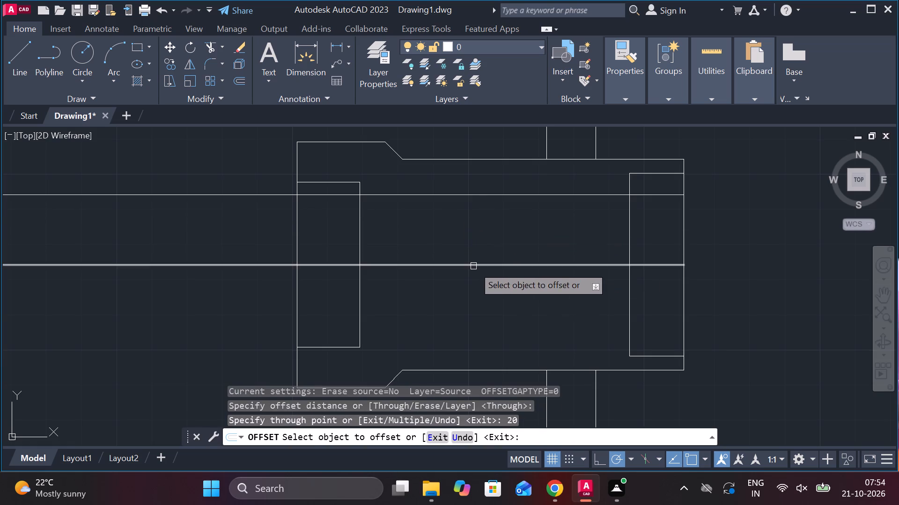
click(473, 266)
text(20)
key(Return)
scroll(472, 315, down, 1)
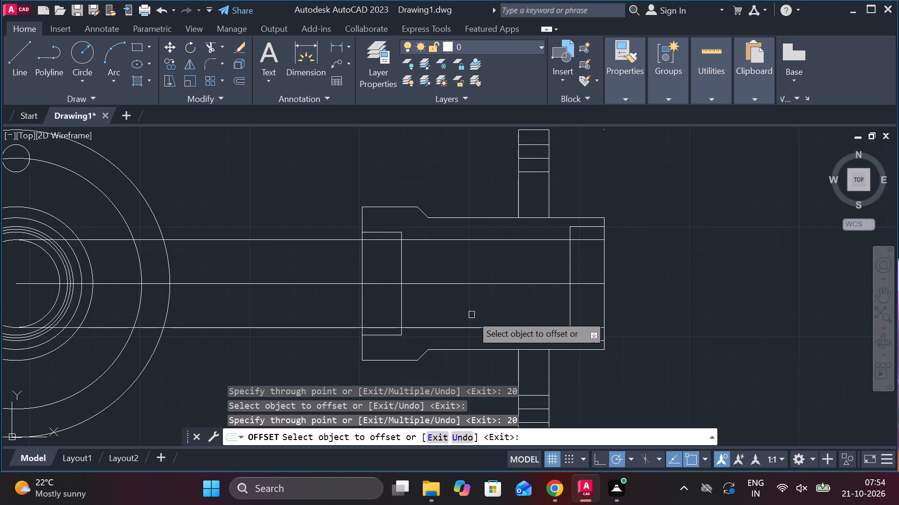
key(Escape)
Trim both offset bore lines between the outermost circle and the collar's end face.
key(y)
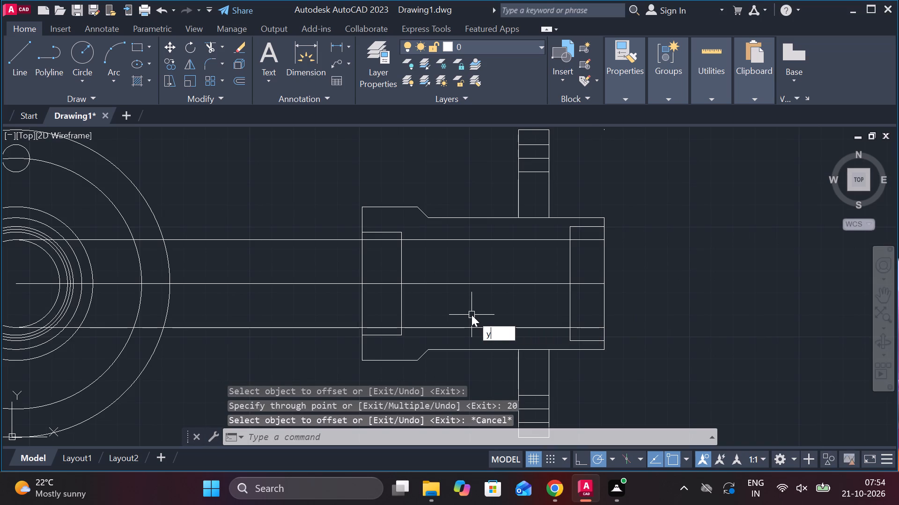
key(BackSpace)
text(tr)
key(space)
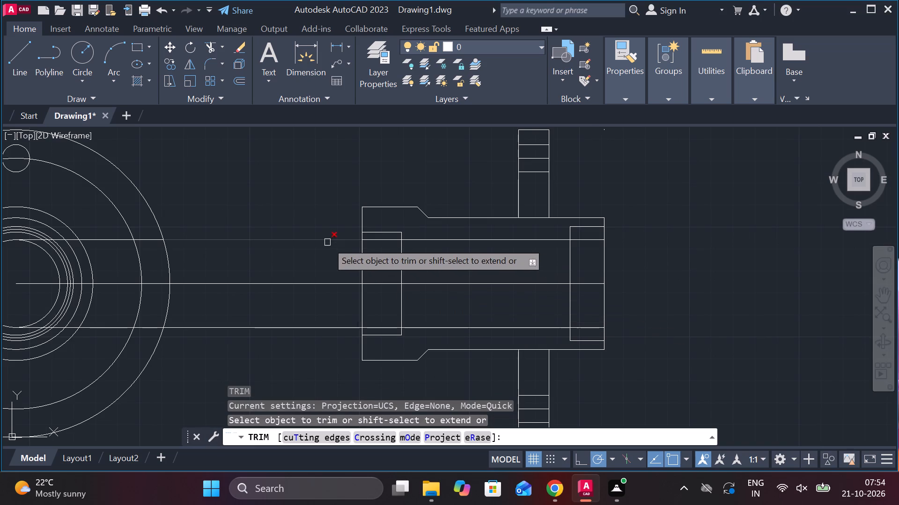
click(327, 242)
click(328, 327)
scroll(304, 332, down, 2)
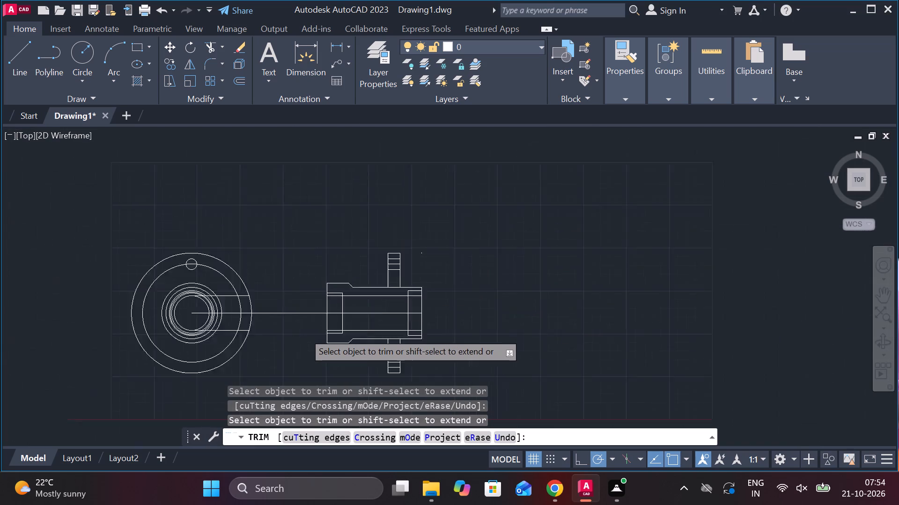
scroll(304, 332, down, 1)
scroll(276, 297, up, 3)
middle_drag(296, 292, 388, 196)
key(Escape)
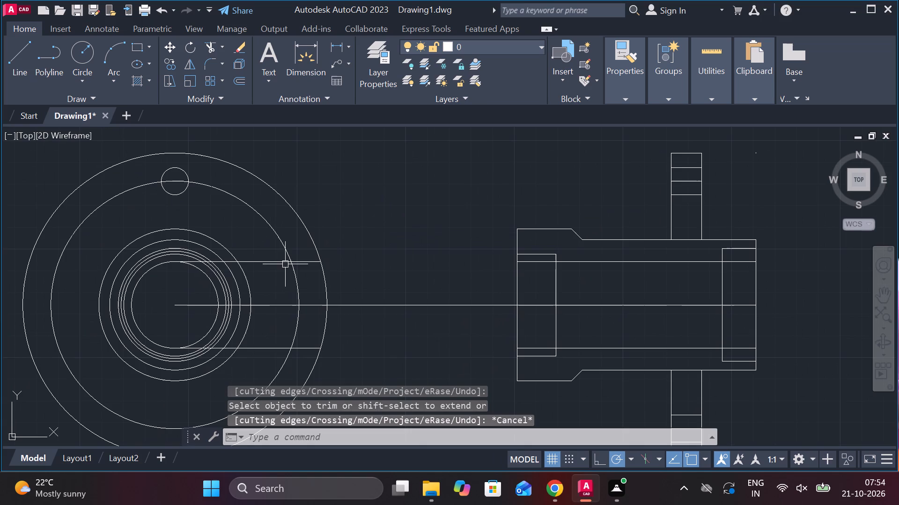
Erase the two leftover bore line segments inside the outermost circle.
click(270, 263)
click(259, 346)
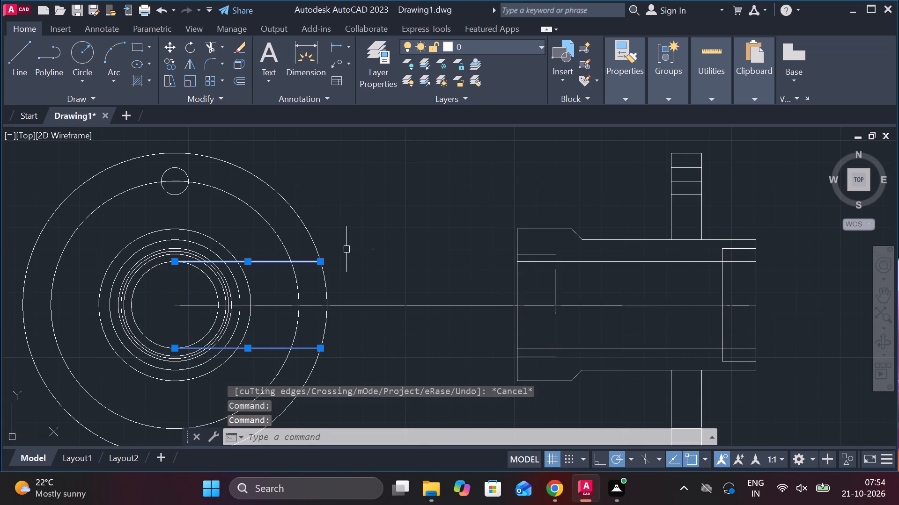
key(e)
key(space)
Trim both bore lines inside the two end recesses so they run only between the recesses' inner faces.
scroll(393, 260, down, 4)
scroll(497, 287, up, 3)
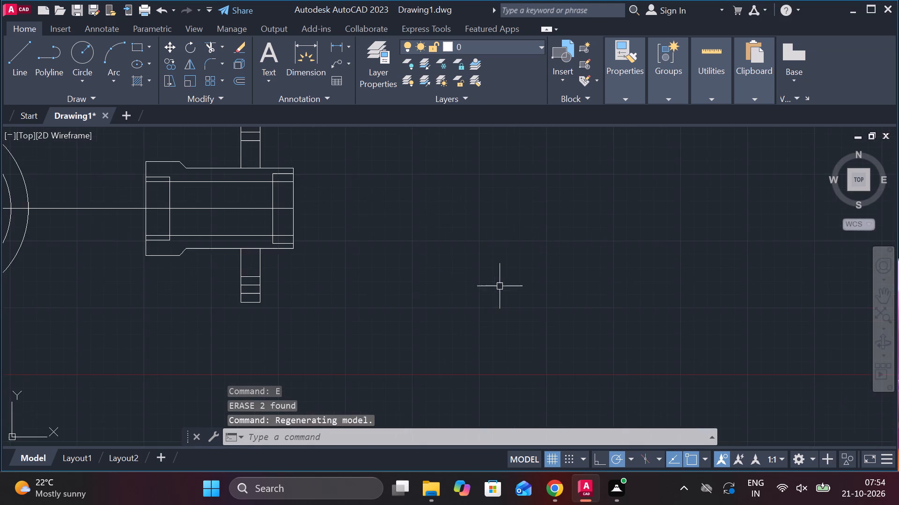
middle_drag(257, 241, 349, 238)
scroll(379, 173, up, 2)
middle_drag(403, 190, 500, 181)
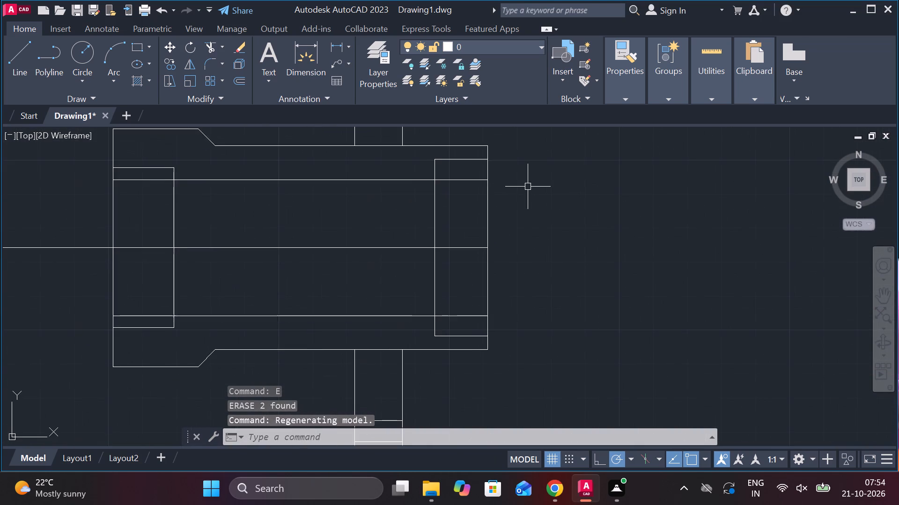
middle_drag(528, 187, 523, 191)
text(tr)
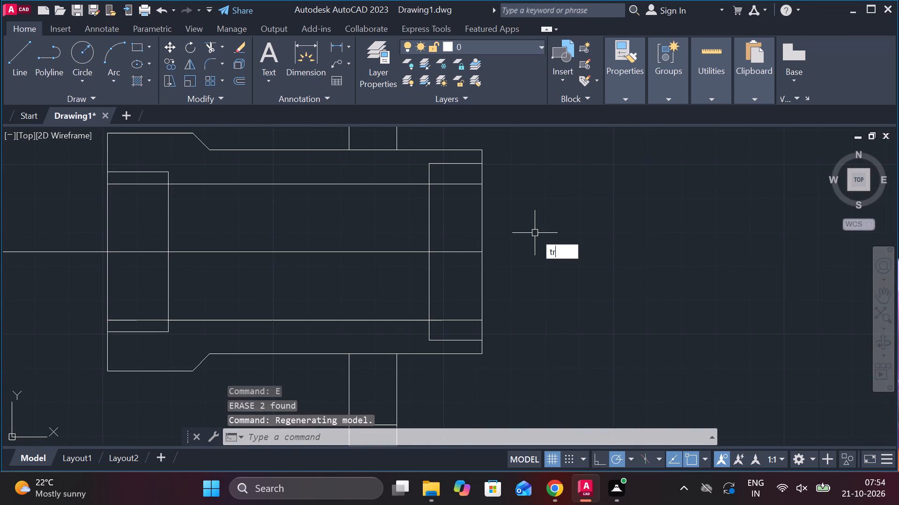
key(space)
click(452, 318)
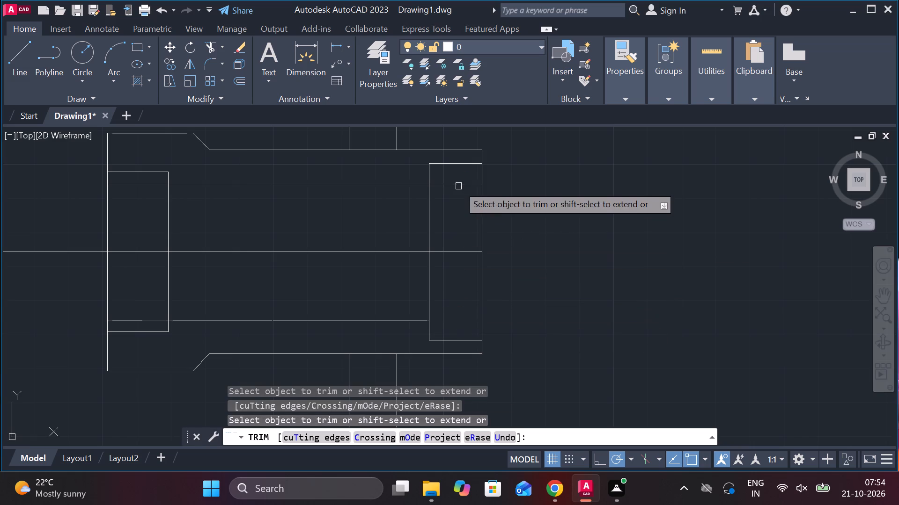
click(458, 187)
scroll(467, 211, down, 3)
scroll(356, 214, up, 3)
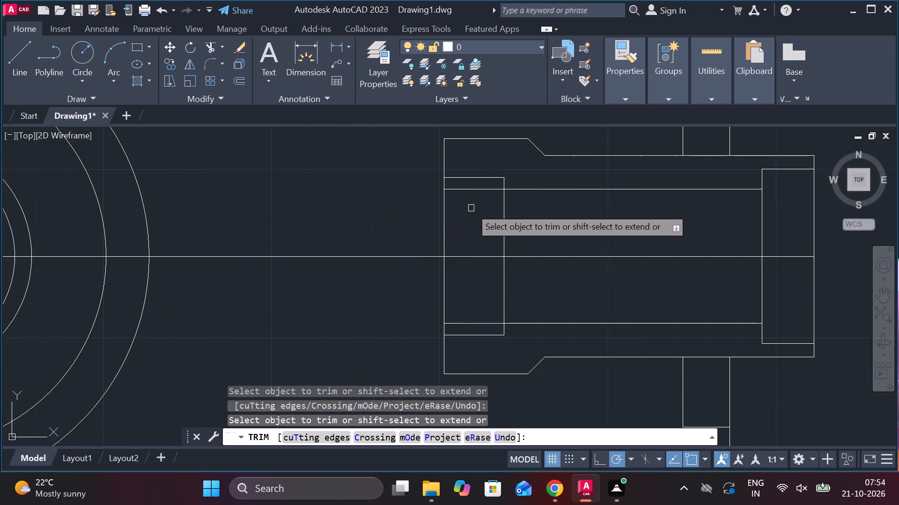
click(465, 191)
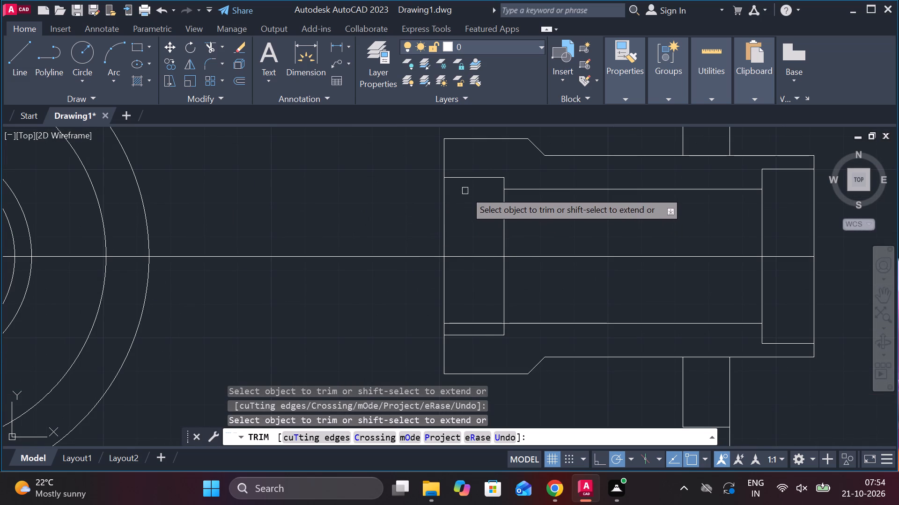
click(476, 322)
scroll(561, 288, down, 1)
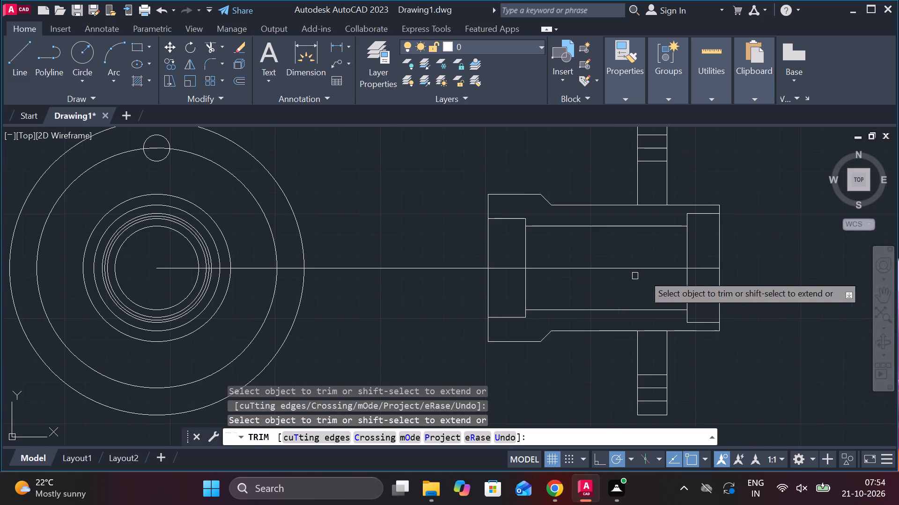
middle_drag(735, 269, 639, 270)
middle_drag(678, 259, 634, 272)
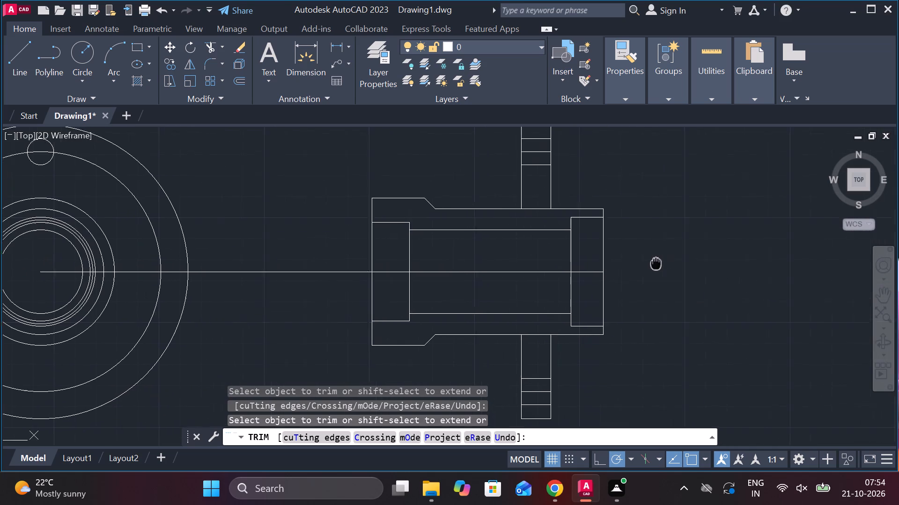
middle_drag(634, 272, 575, 294)
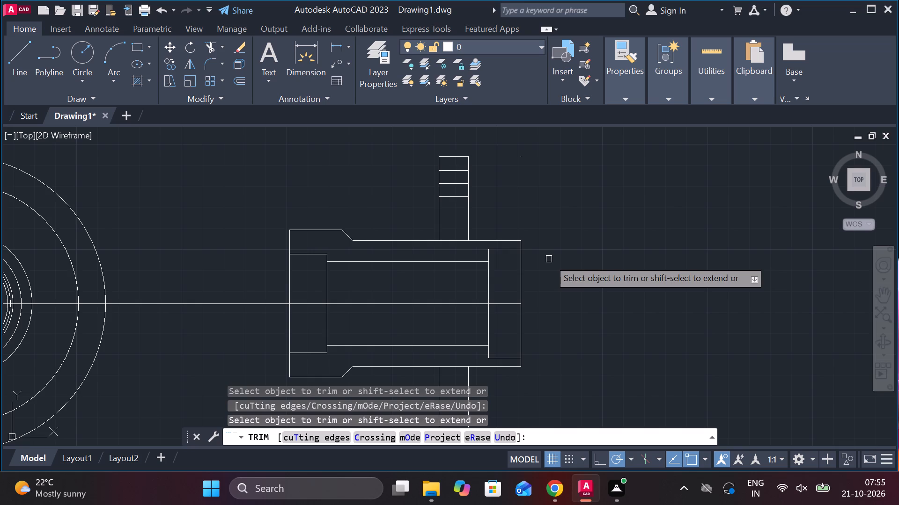
Trim the horizontal centre line between the outermost circle and the collar's end face.
key(Escape)
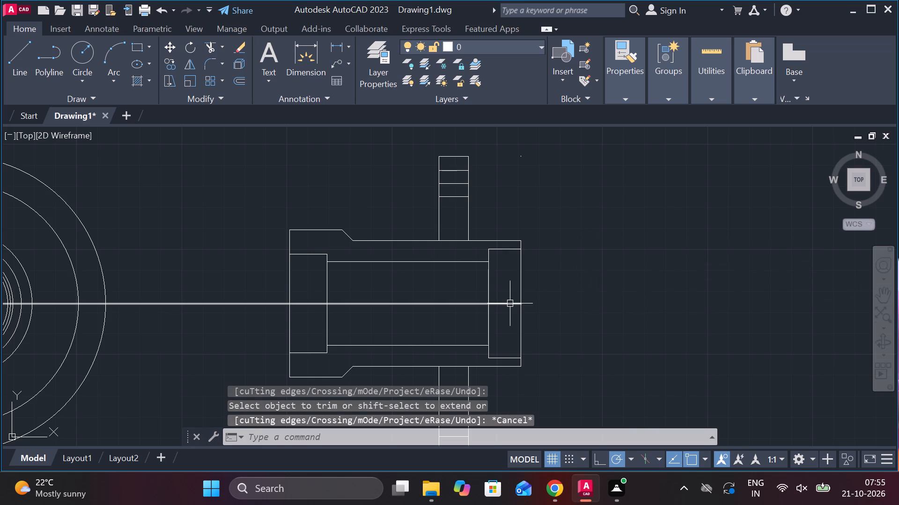
key(t)
key(r)
key(space)
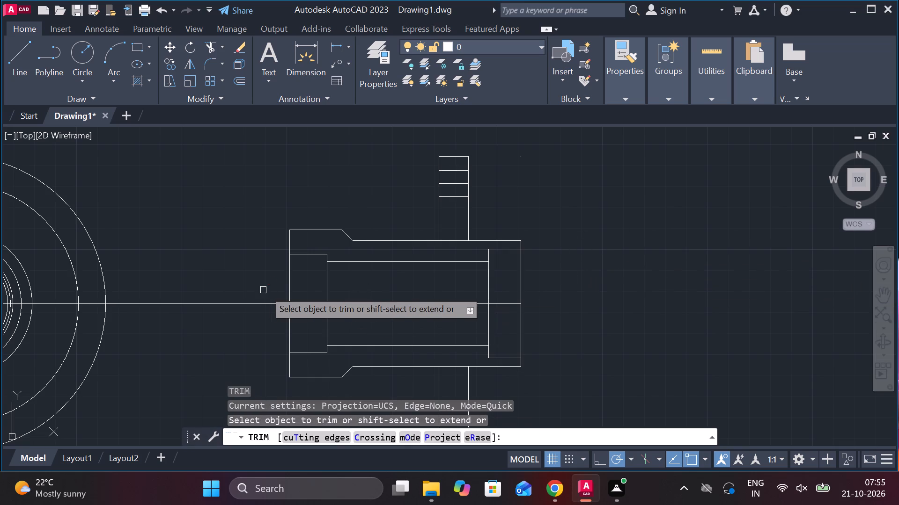
click(269, 301)
key(Escape)
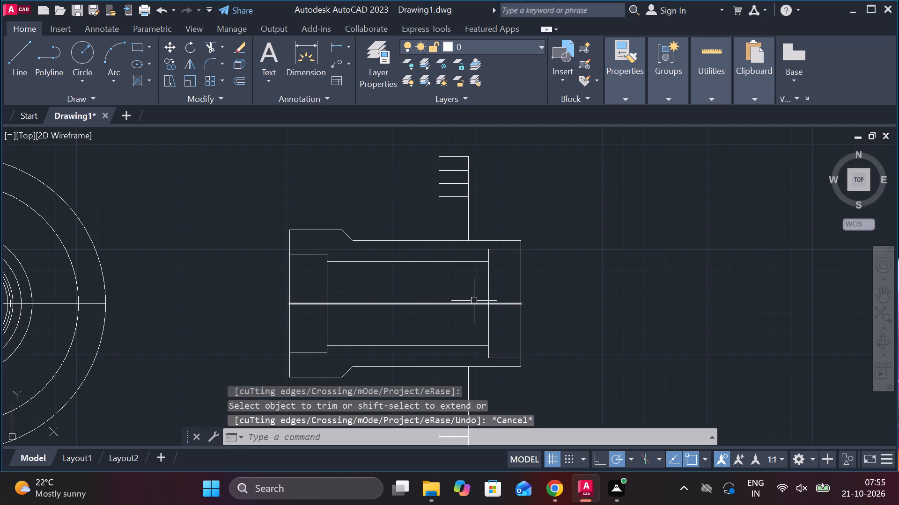
Offset the side view's centre line by 42.5 above and 42.5 below.
click(474, 301)
key(o)
key(Return)
key(Return)
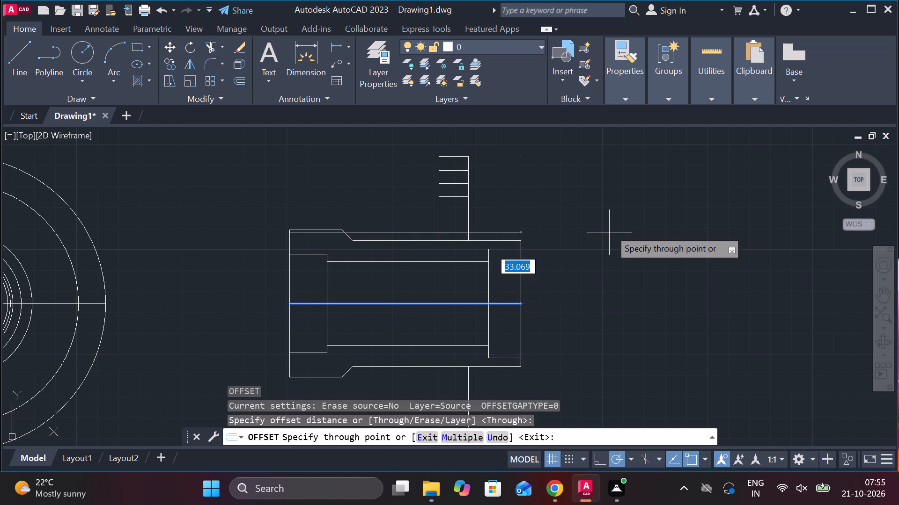
text(42)
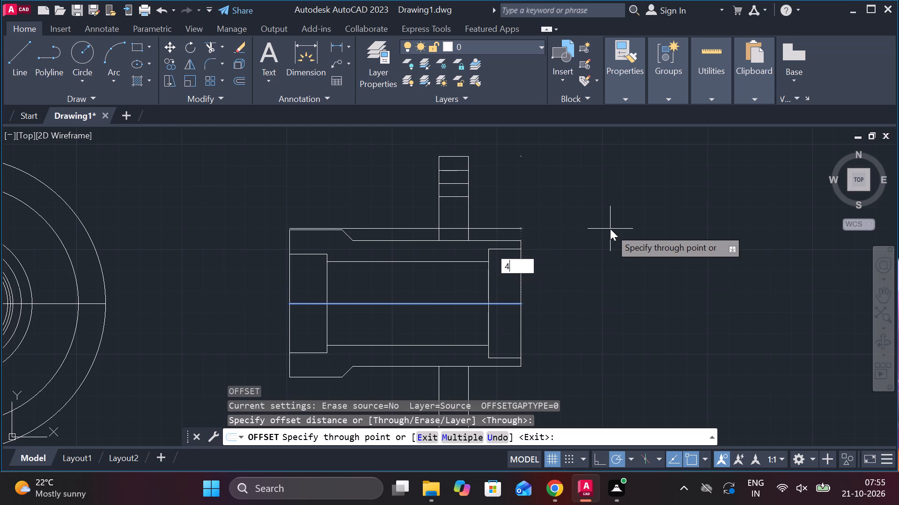
text(.5)
key(Return)
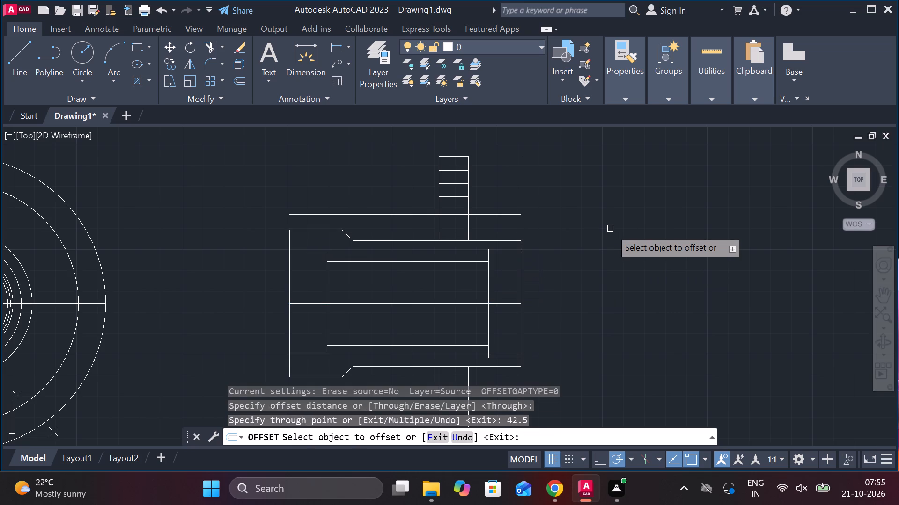
click(479, 302)
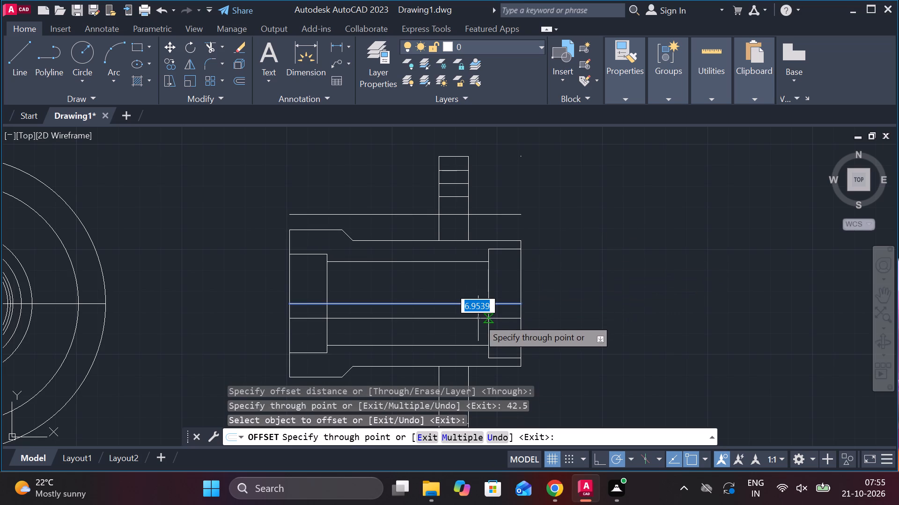
text(42.5)
key(Return)
scroll(528, 322, down, 2)
scroll(514, 363, up, 2)
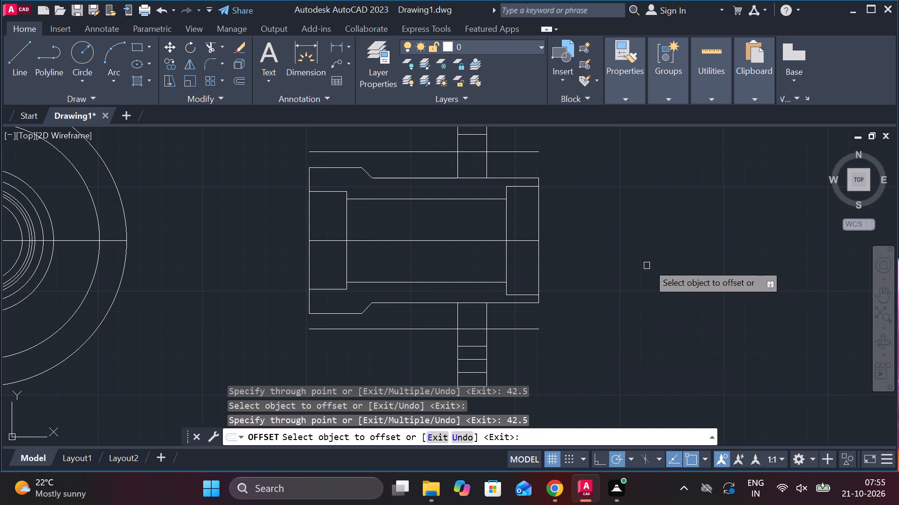
middle_drag(645, 227, 666, 269)
key(Escape)
Trim the upper offset line to only its part right of the flange, and remove the body and flange edges it makes redundant.
text(tr)
key(space)
click(428, 194)
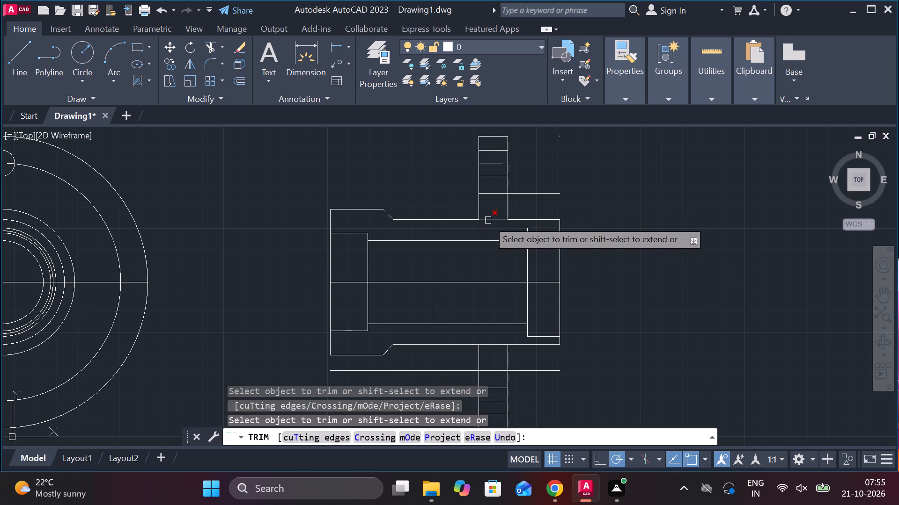
click(488, 220)
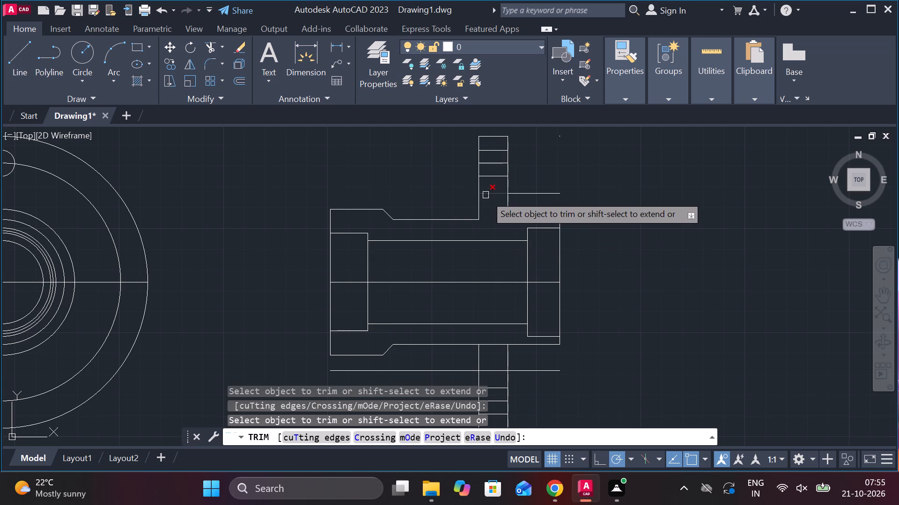
click(486, 195)
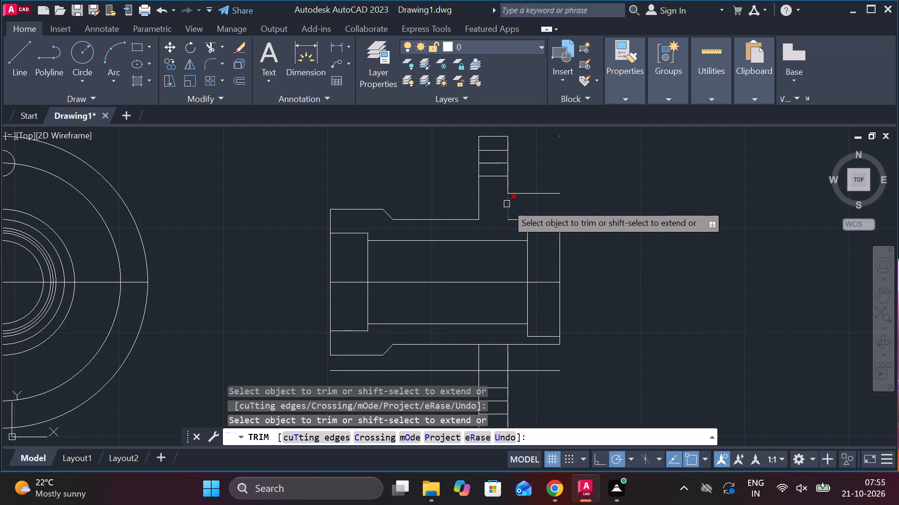
click(507, 204)
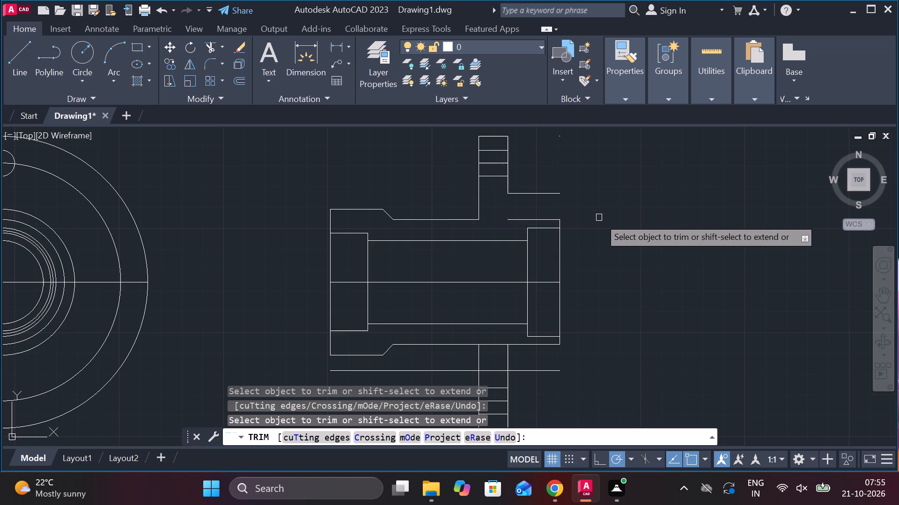
click(528, 223)
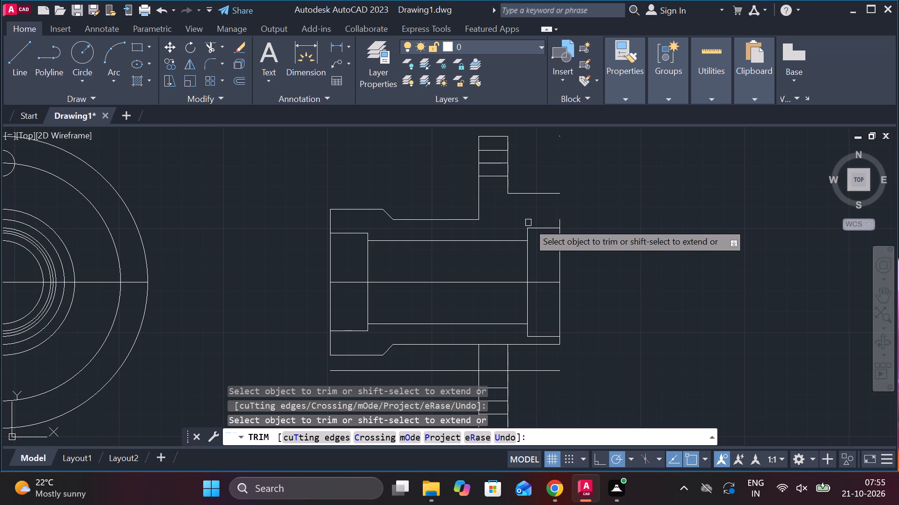
key(Escape)
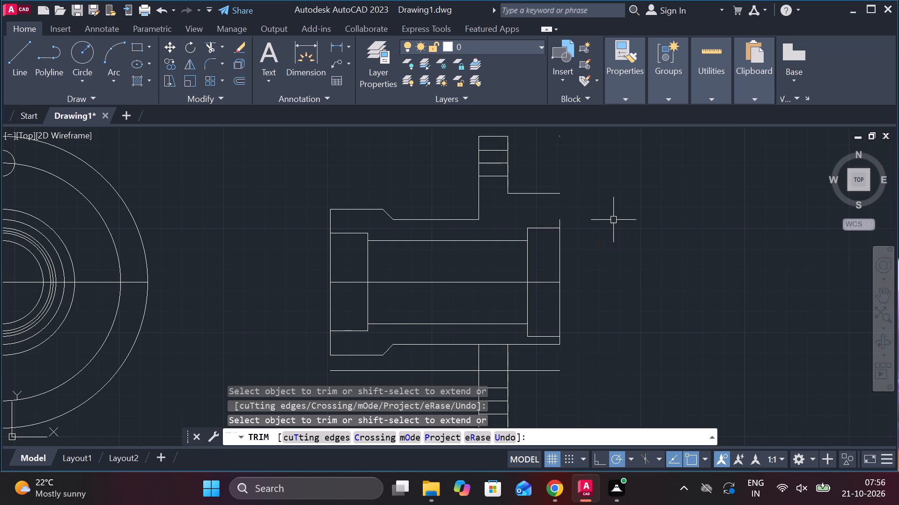
Extend the body's right end face up to the upper offset line.
text(ex)
key(space)
click(560, 223)
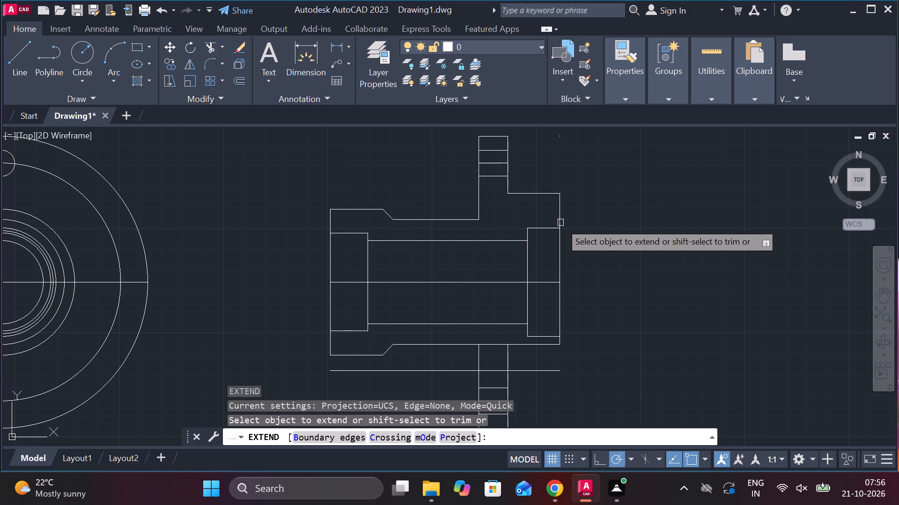
middle_drag(614, 250, 604, 230)
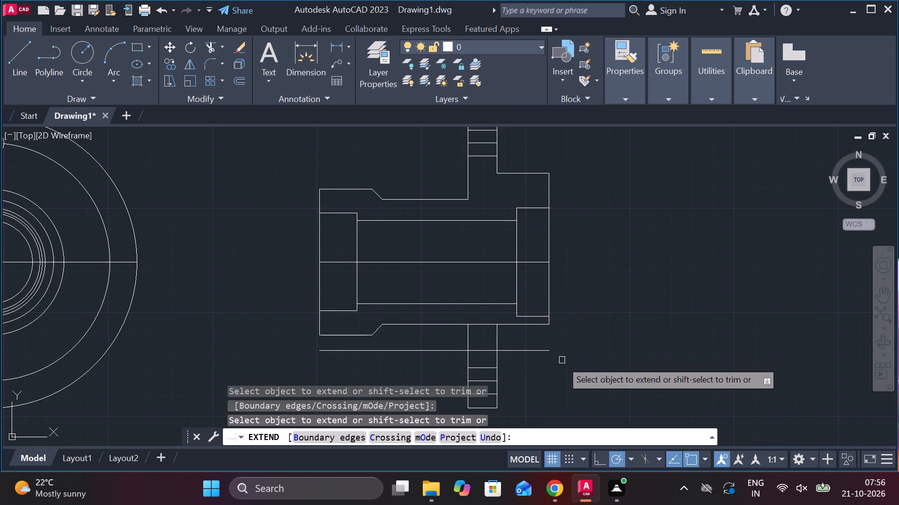
key(Escape)
Trim the lower offset line and the redundant edges around the lower flange to match the upper half.
text(tr)
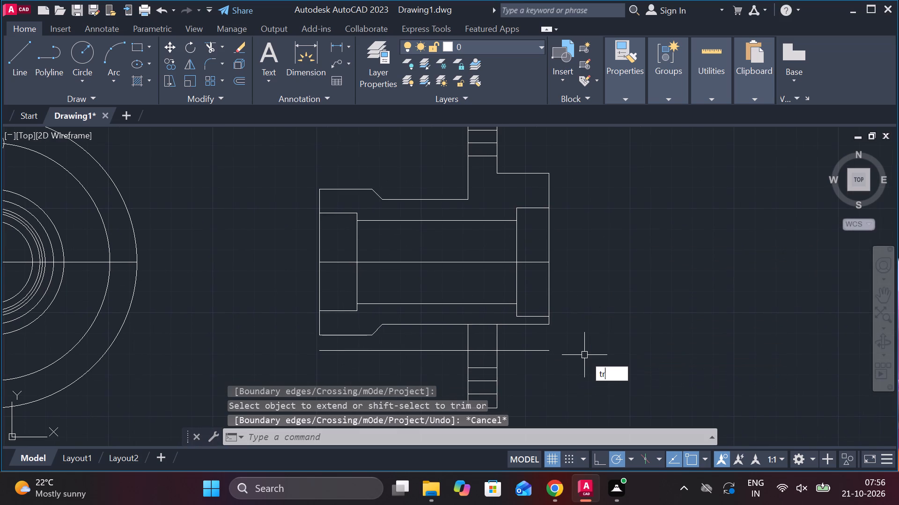
key(space)
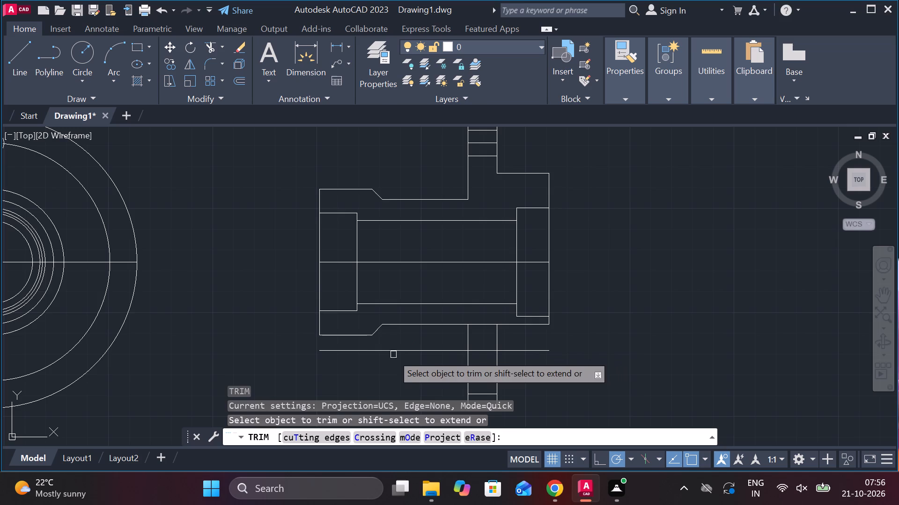
click(365, 352)
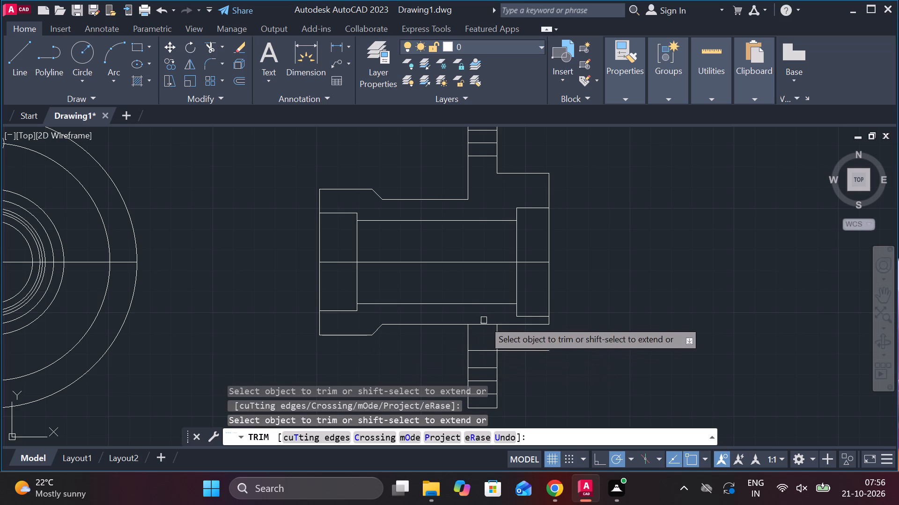
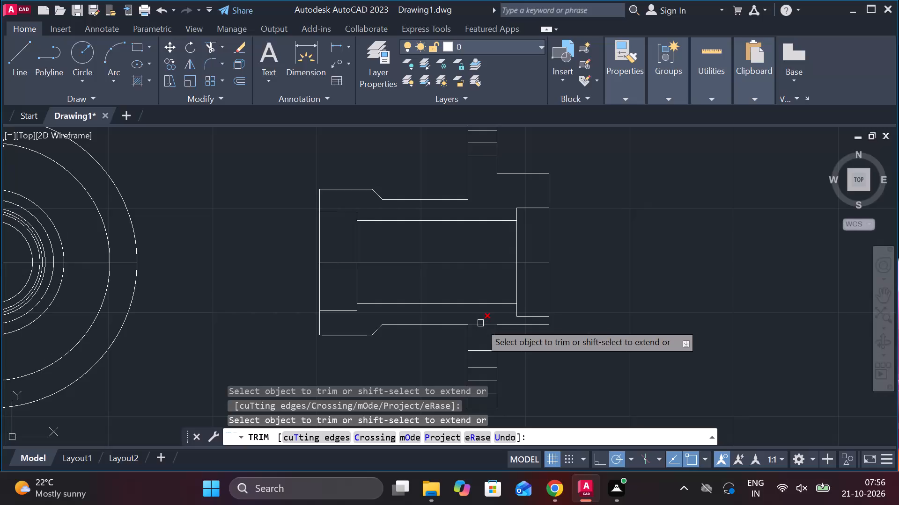
Trim the body's old lower edge inside and right of the flange, the flange edge segment there, and the offset line inside the flange.
click(480, 323)
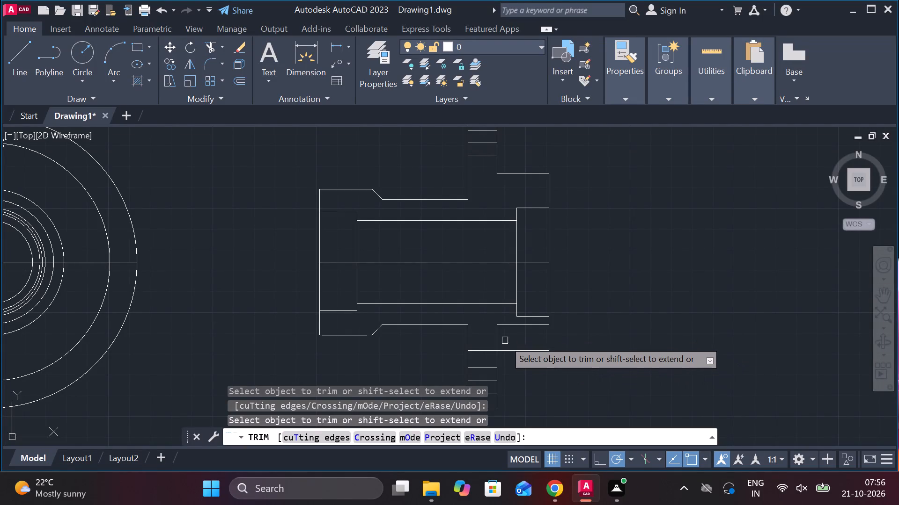
click(500, 336)
click(500, 327)
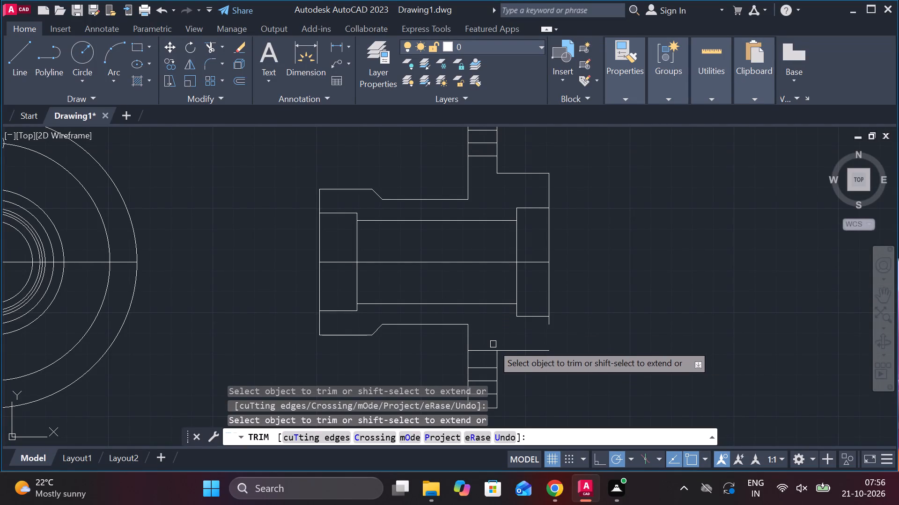
click(489, 347)
key(Escape)
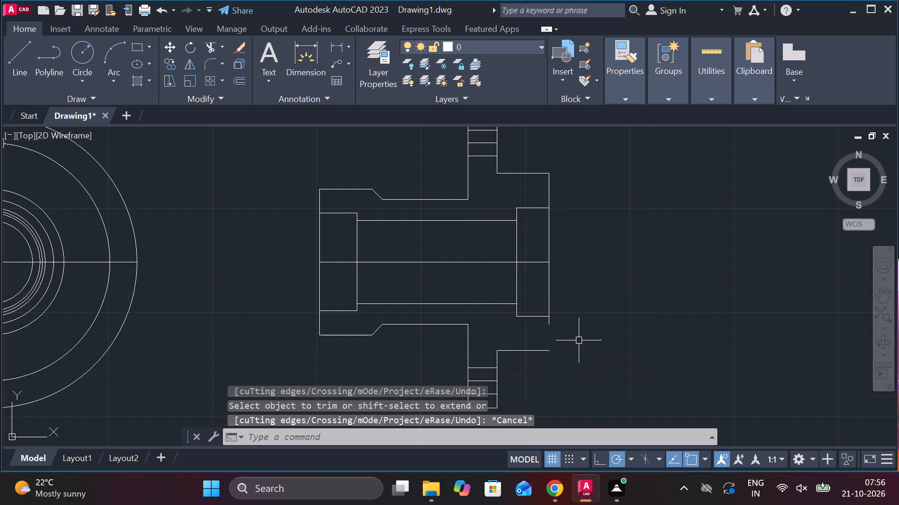
Extend the body's right end face down to the lower offset line.
text(ex)
key(space)
click(548, 314)
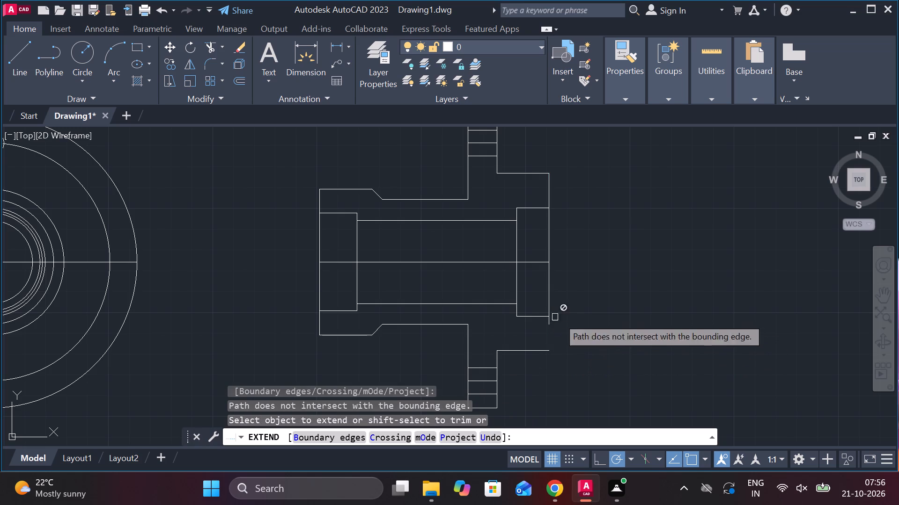
click(547, 325)
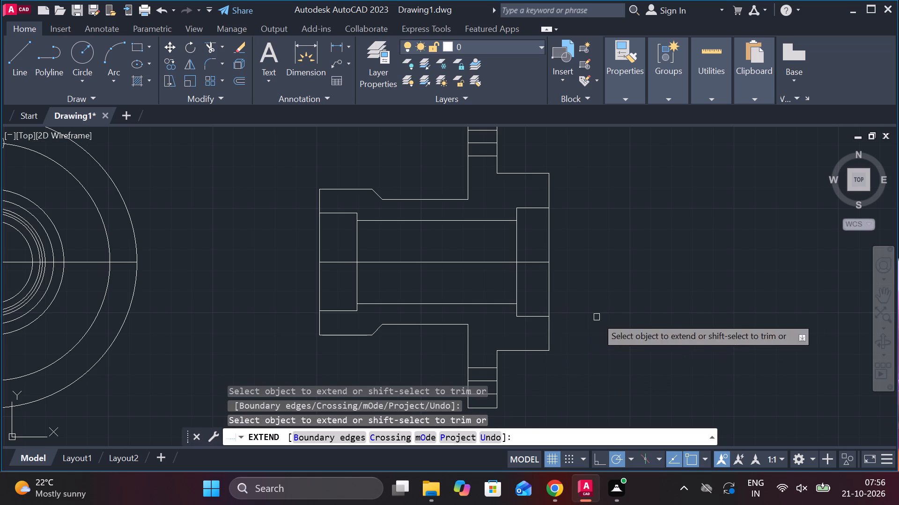
key(Escape)
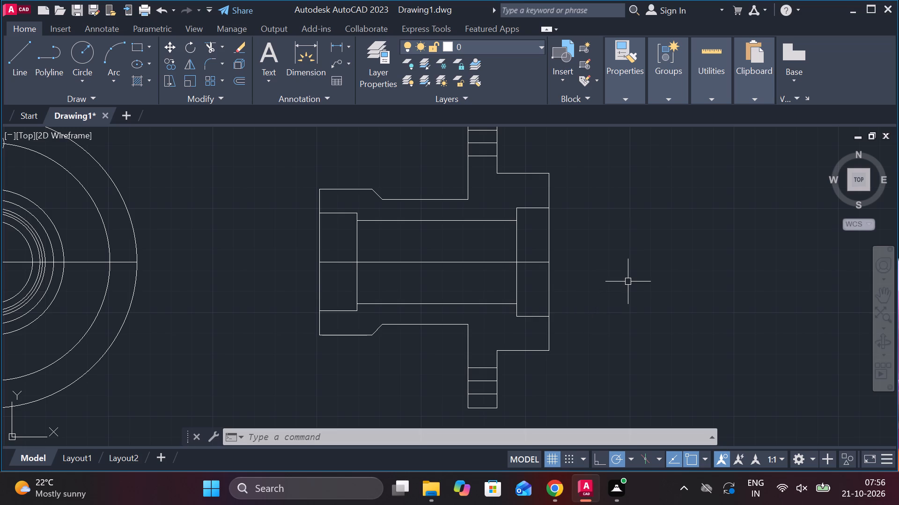
key(Escape)
Offset the side view's centre line by 35.25 above and 35.25 below.
click(498, 264)
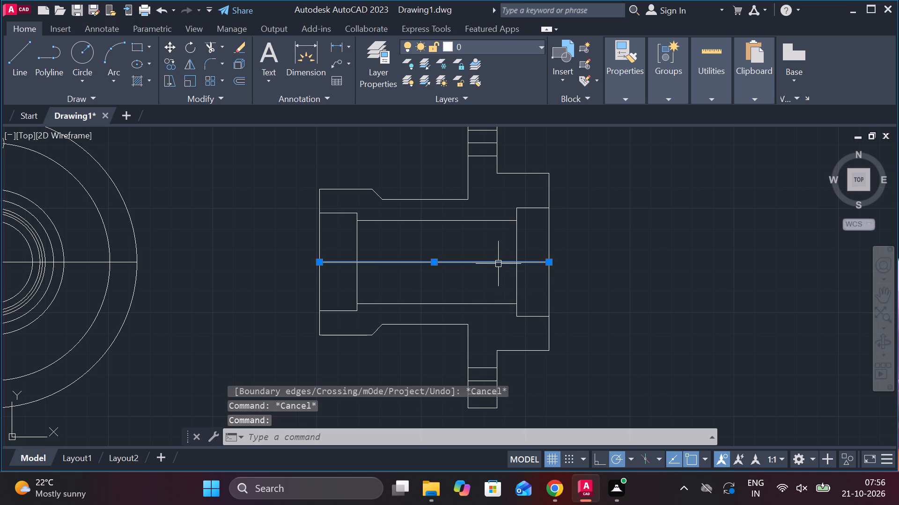
key(o)
key(Return)
key(Return)
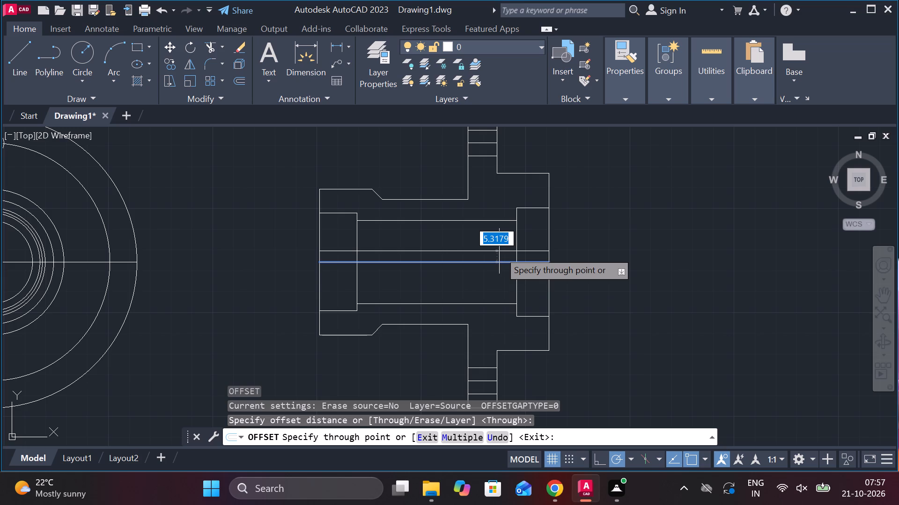
text(35.)
text(25)
key(Return)
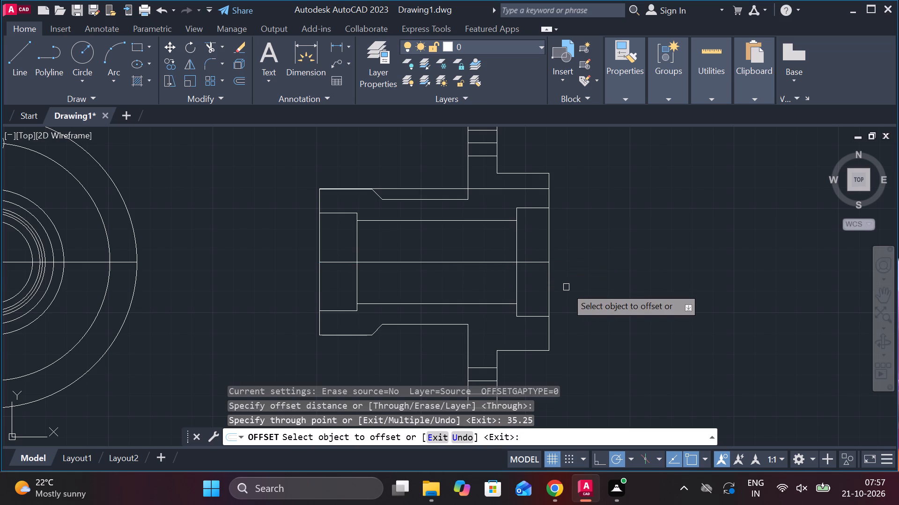
click(536, 261)
text(35.25)
key(Return)
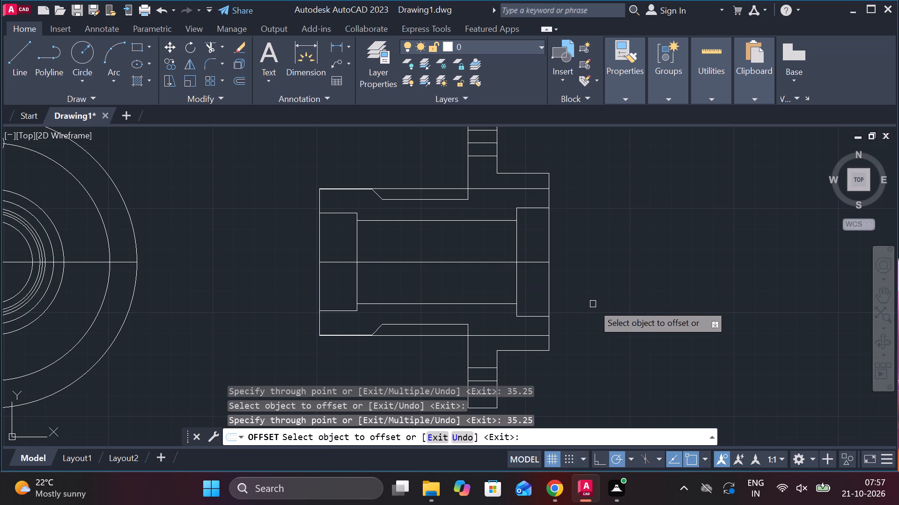
key(Escape)
Trim the parts of both new offset lines between the collar's chamfers and the flange's left face.
text(tr)
key(space)
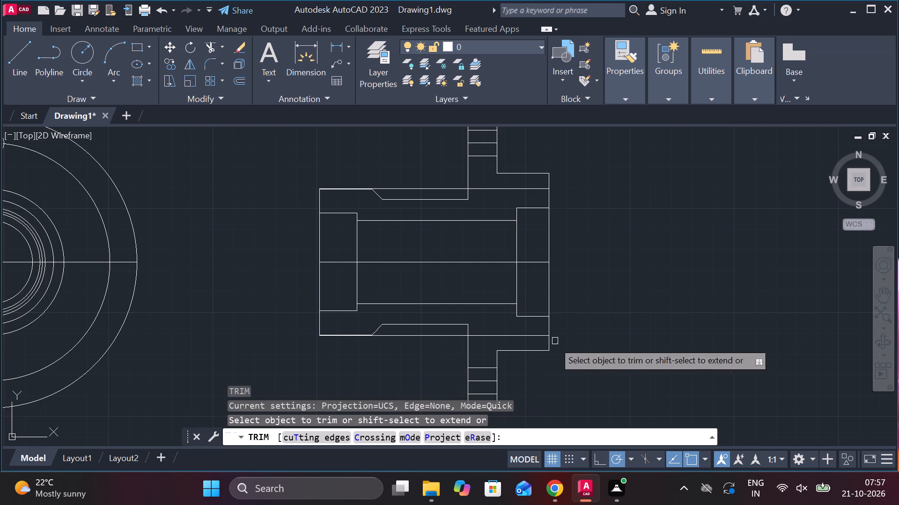
click(422, 336)
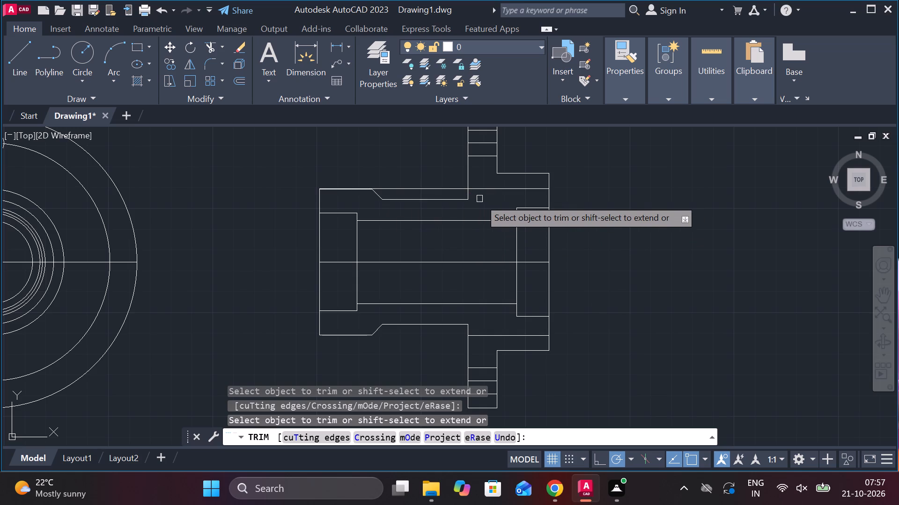
key(Escape)
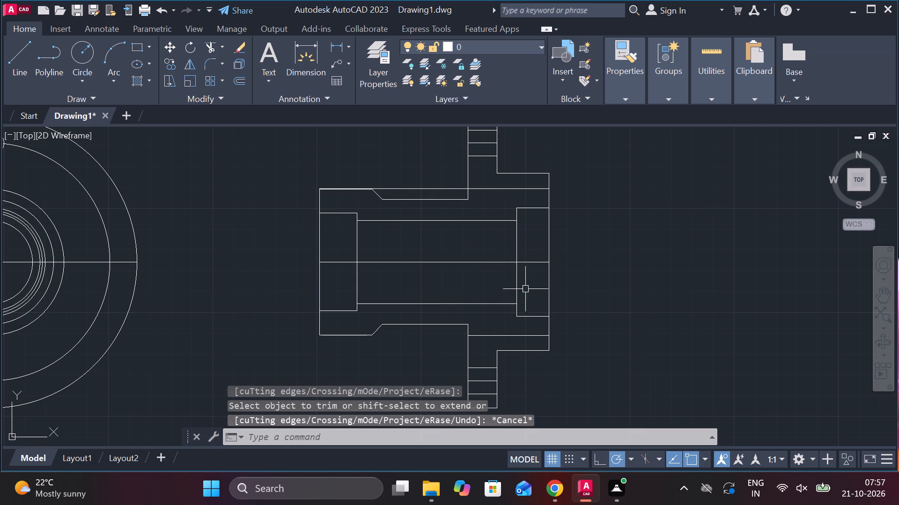
key(t)
key(r)
key(space)
click(392, 193)
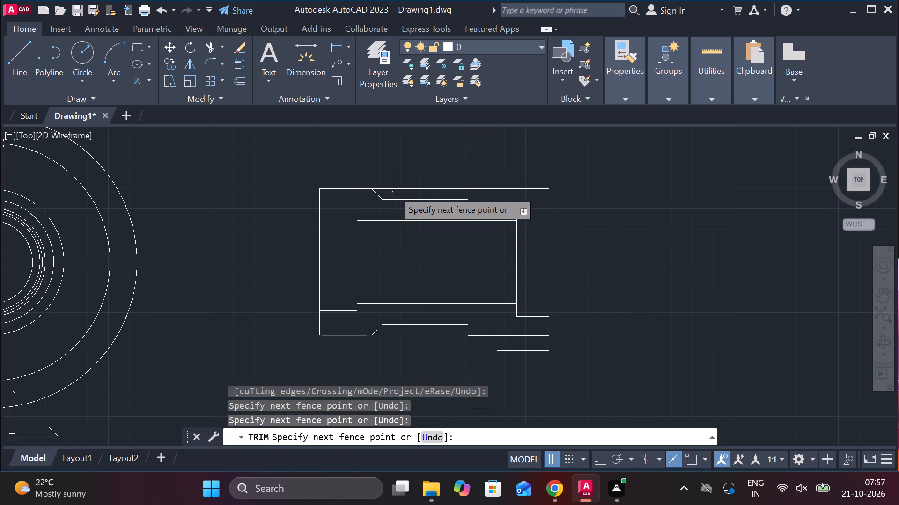
click(395, 187)
key(Escape)
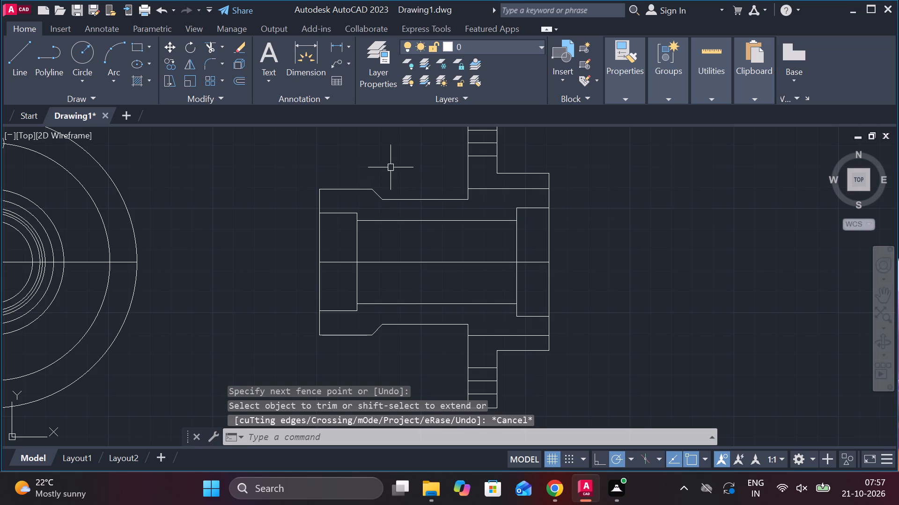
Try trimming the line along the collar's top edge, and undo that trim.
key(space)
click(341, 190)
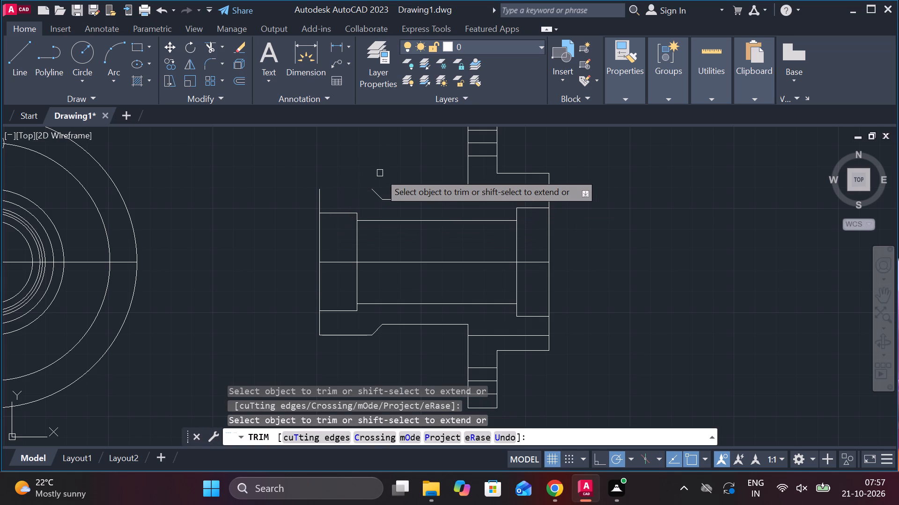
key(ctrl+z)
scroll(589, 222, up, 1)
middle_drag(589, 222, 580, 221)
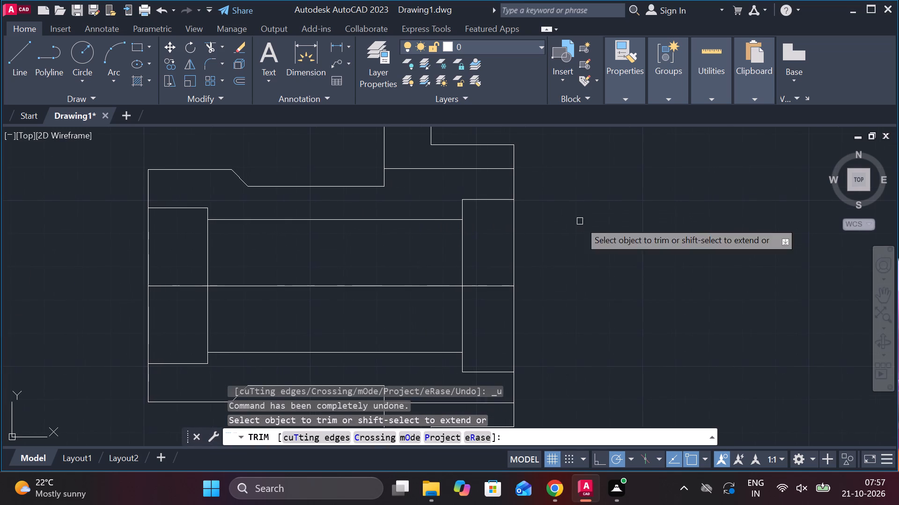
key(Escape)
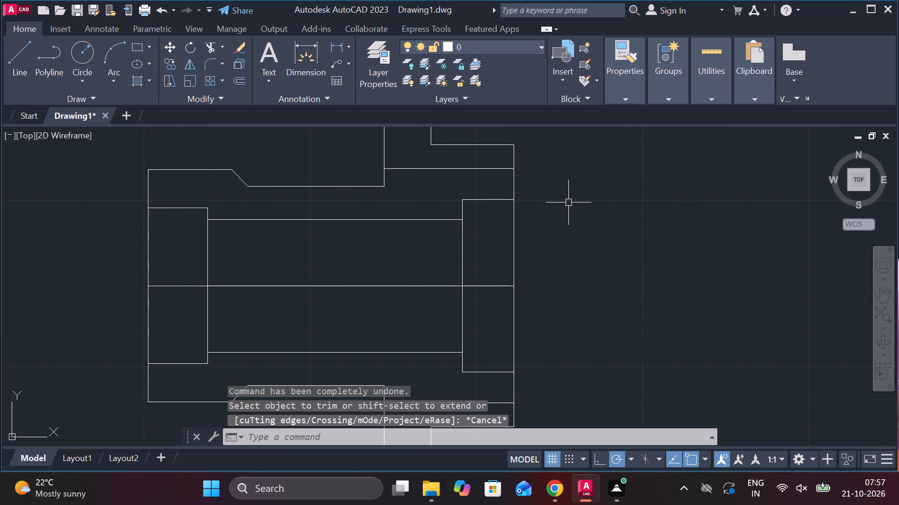
Draw a hole outline from the right end face, starting 2.5 above the upper offset line: 12 inward, 5 down, and back past the face.
key(l)
key(Return)
middle_drag(580, 240, 579, 282)
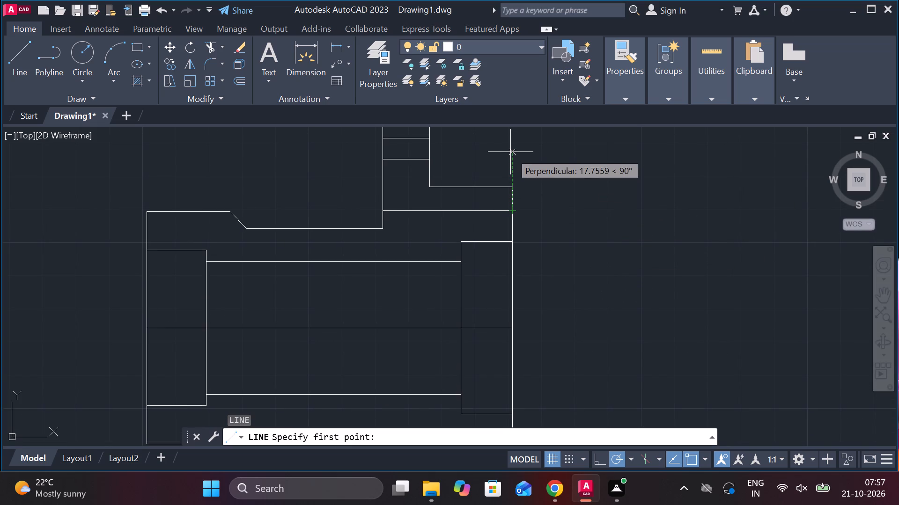
text(2.5)
key(Return)
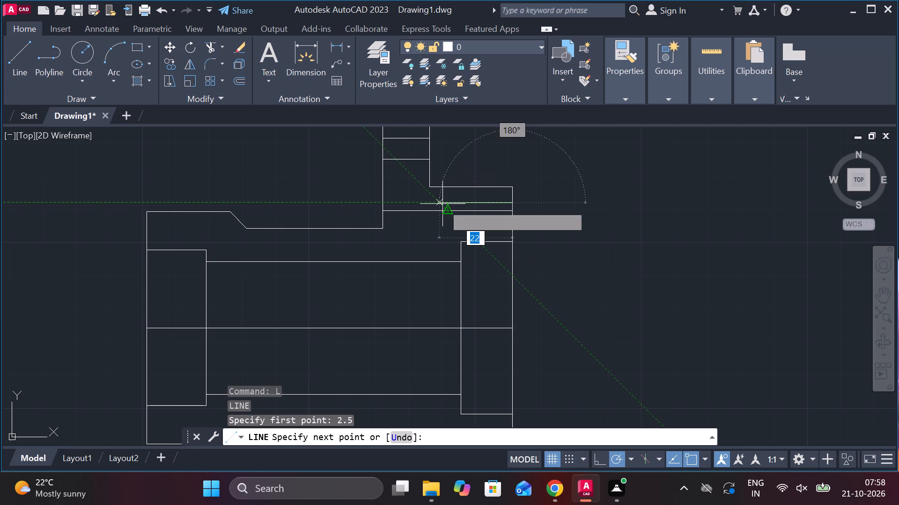
text(12)
key(space)
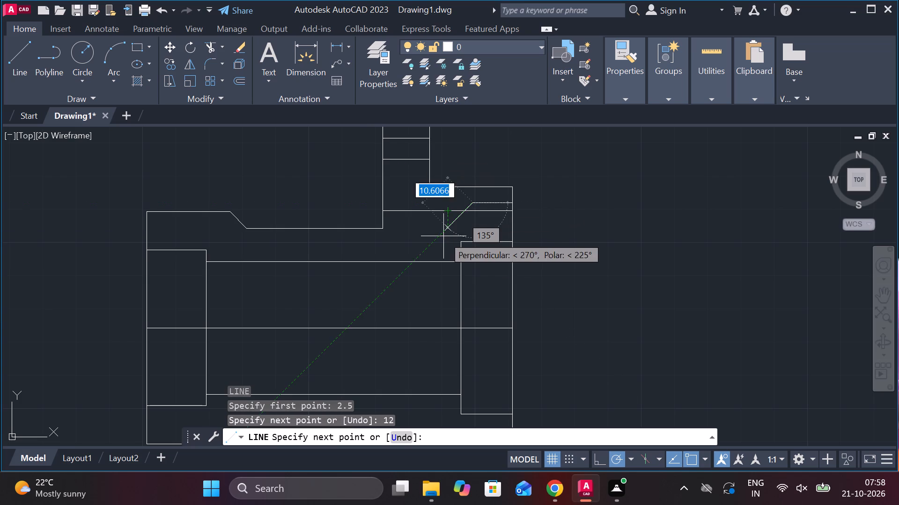
text(5)
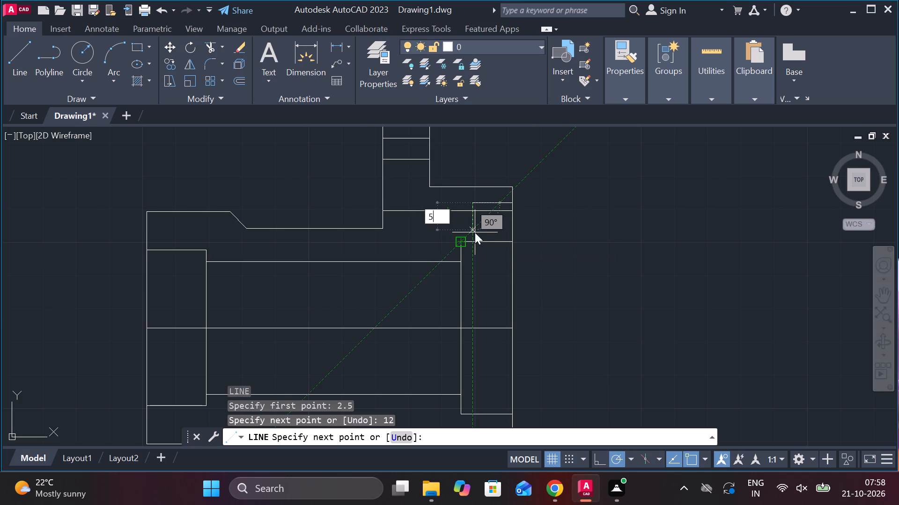
key(space)
click(548, 221)
key(Escape)
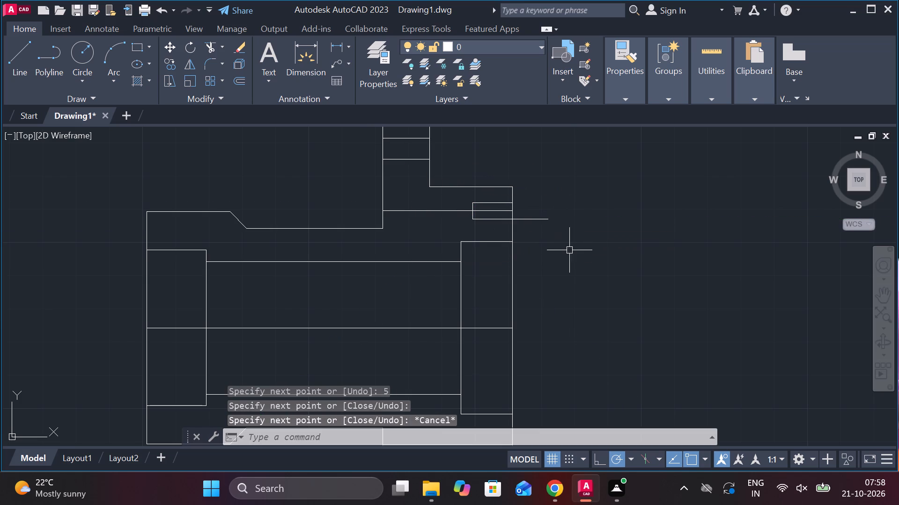
Trim the hole outline's lower line where it overshoots the right end face.
text(tr)
key(space)
click(527, 223)
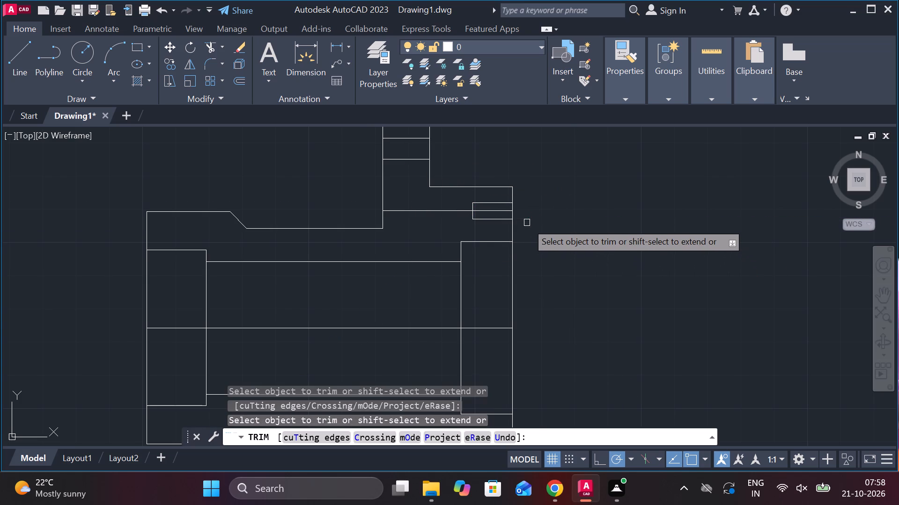
scroll(550, 224, up, 1)
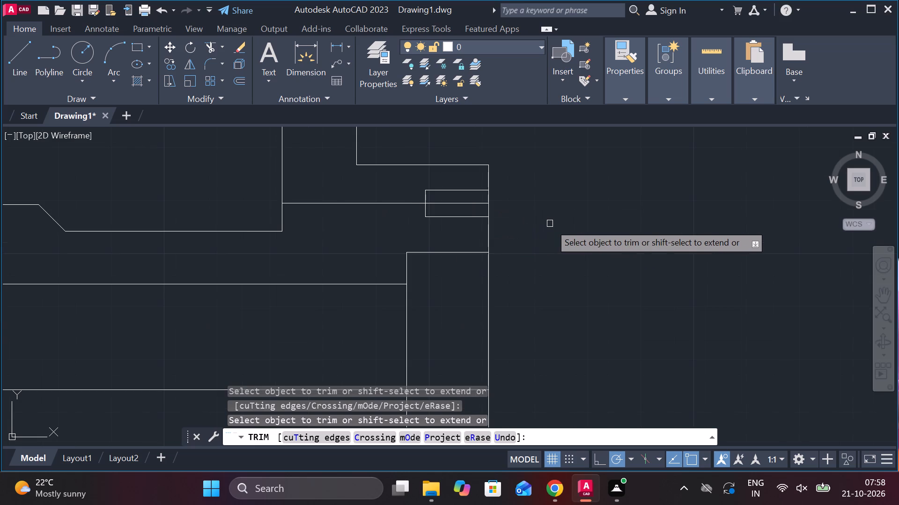
key(Escape)
Draw two crossing 45° lines from the hole outline's inner corners to form the conical drill tip.
key(l)
key(Return)
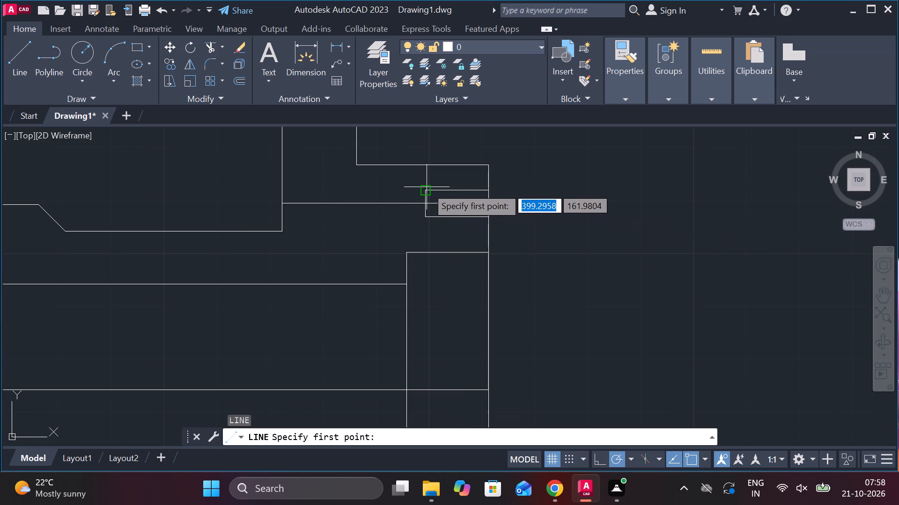
click(427, 187)
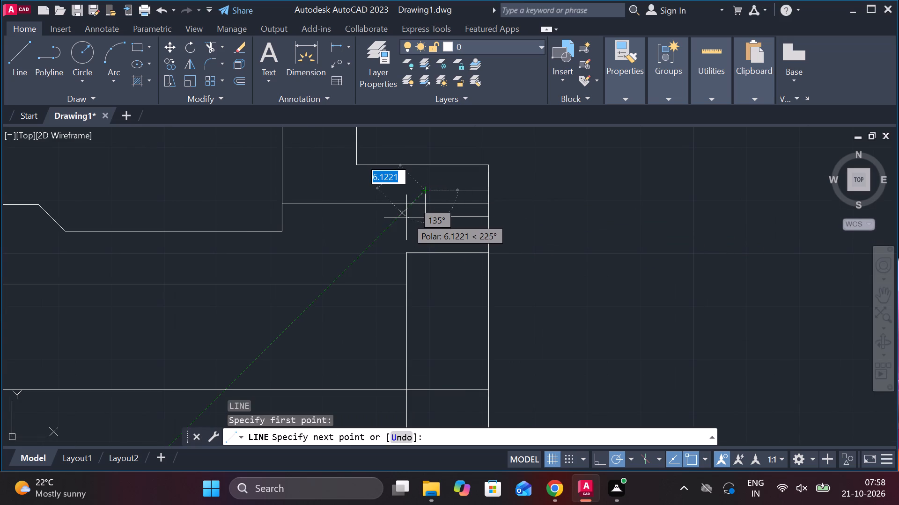
click(408, 217)
key(Escape)
key(space)
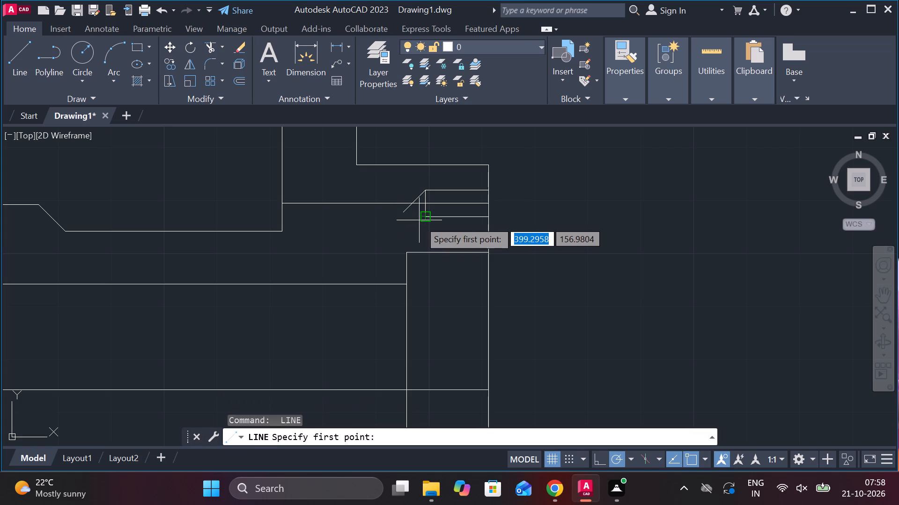
click(419, 220)
click(397, 188)
key(Escape)
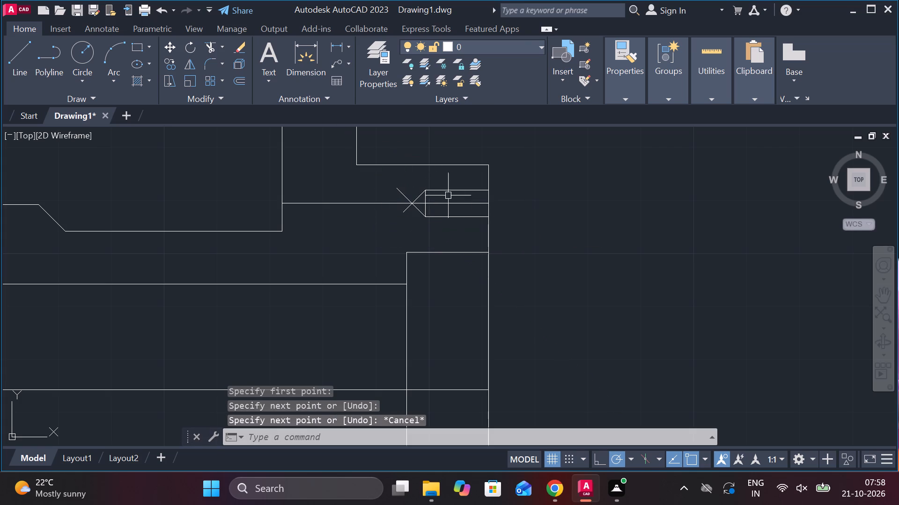
Trim the drill tip lines beyond their crossing and remove the offset line left of and inside the hole.
text(tr)
key(space)
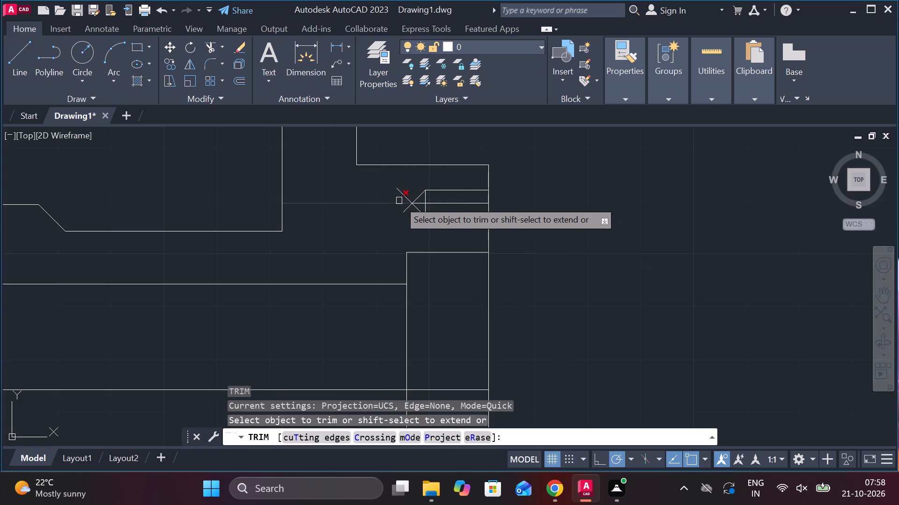
click(399, 201)
click(403, 197)
click(406, 207)
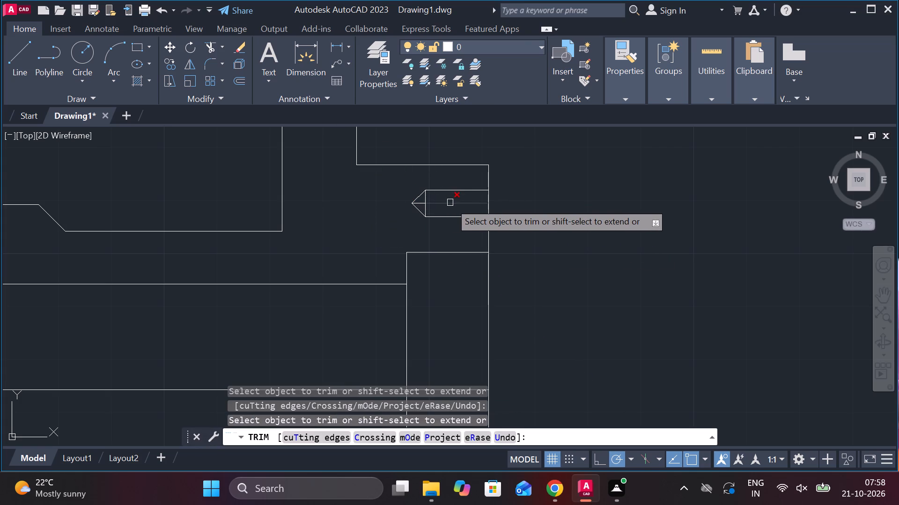
click(450, 202)
click(421, 204)
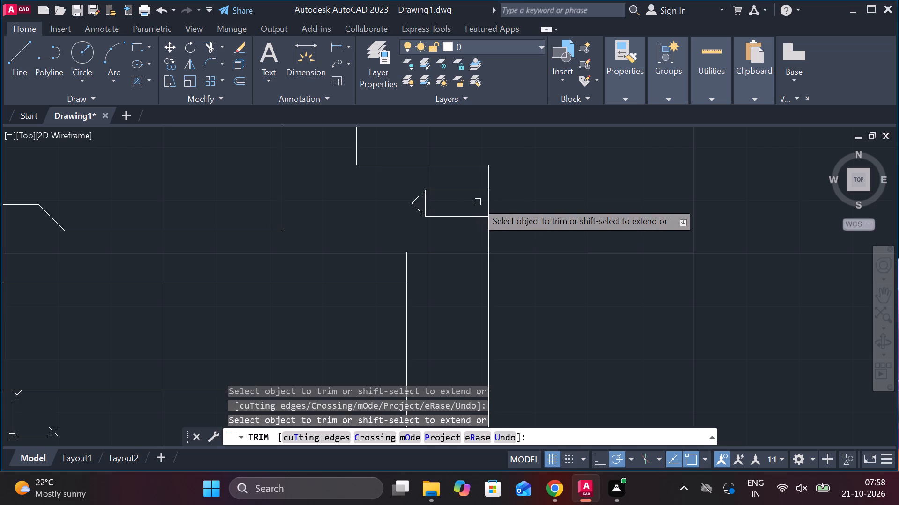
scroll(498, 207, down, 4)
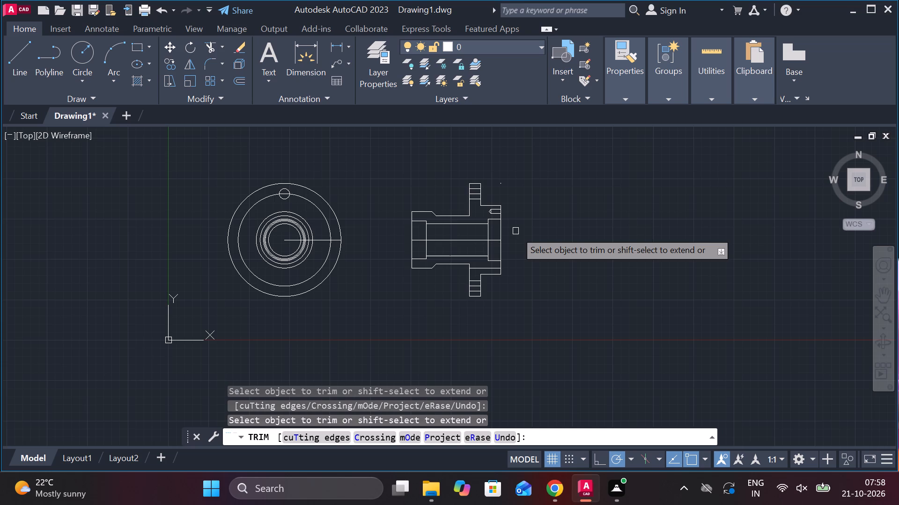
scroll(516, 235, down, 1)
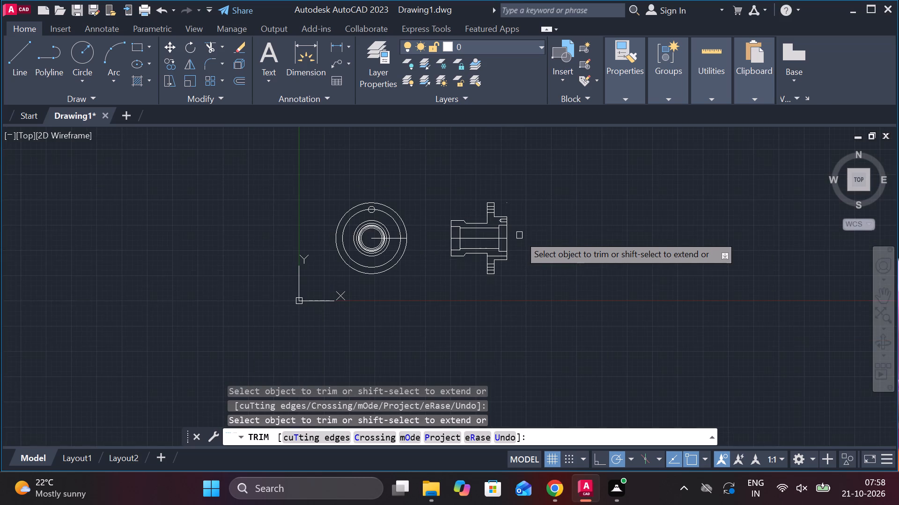
Mirror the five lines of the upper drilled hole about the side view's horizontal centre line, keeping the original.
scroll(521, 237, up, 3)
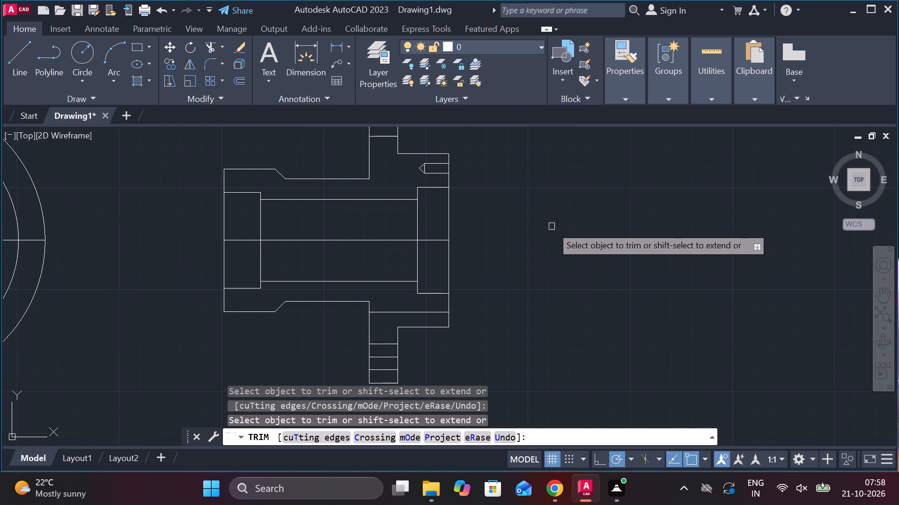
key(Escape)
click(433, 160)
click(428, 166)
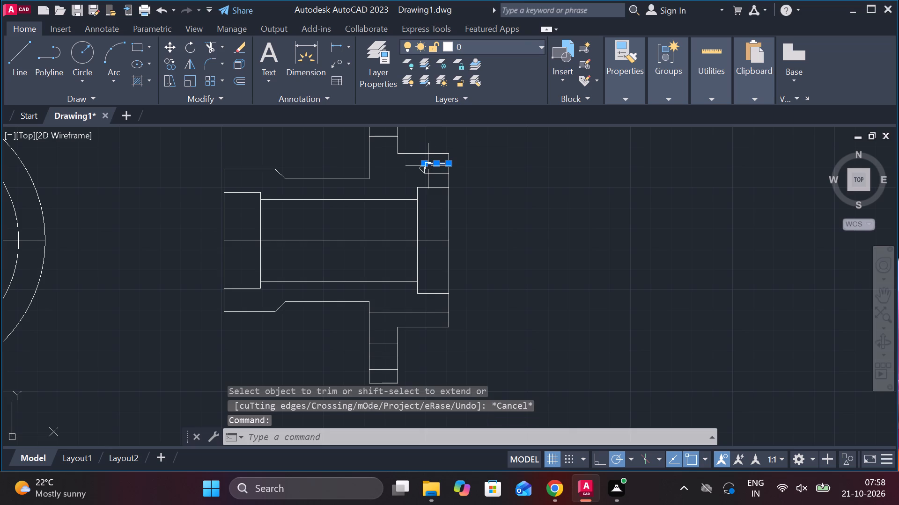
scroll(422, 169, up, 2)
click(423, 152)
click(422, 166)
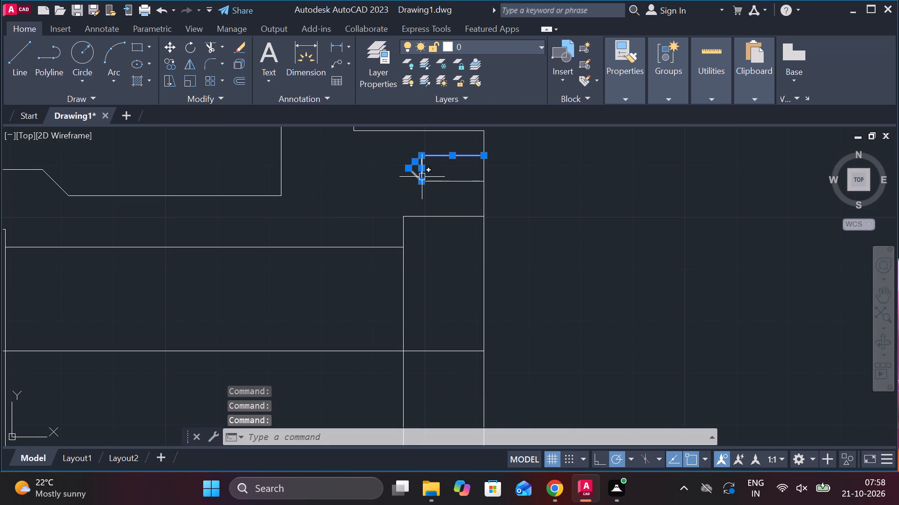
click(413, 176)
click(442, 184)
text(mi)
key(Return)
scroll(571, 186, down, 1)
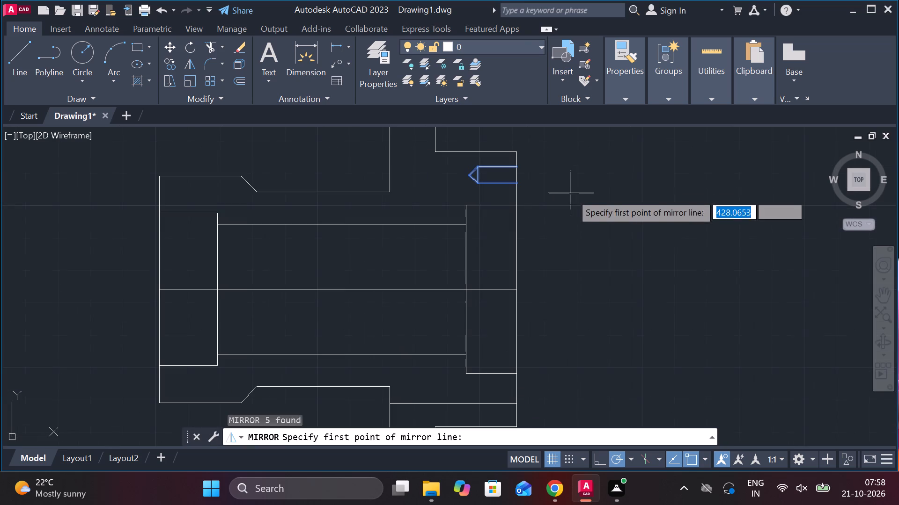
click(518, 281)
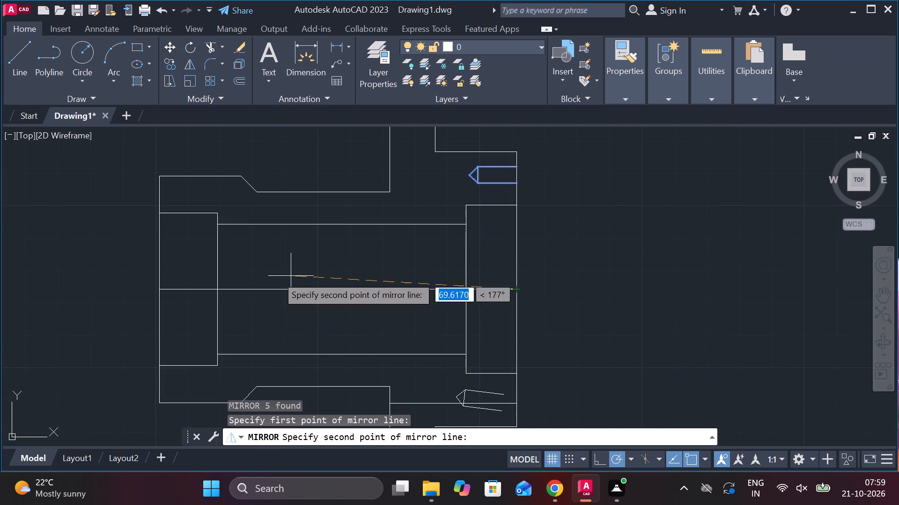
click(214, 291)
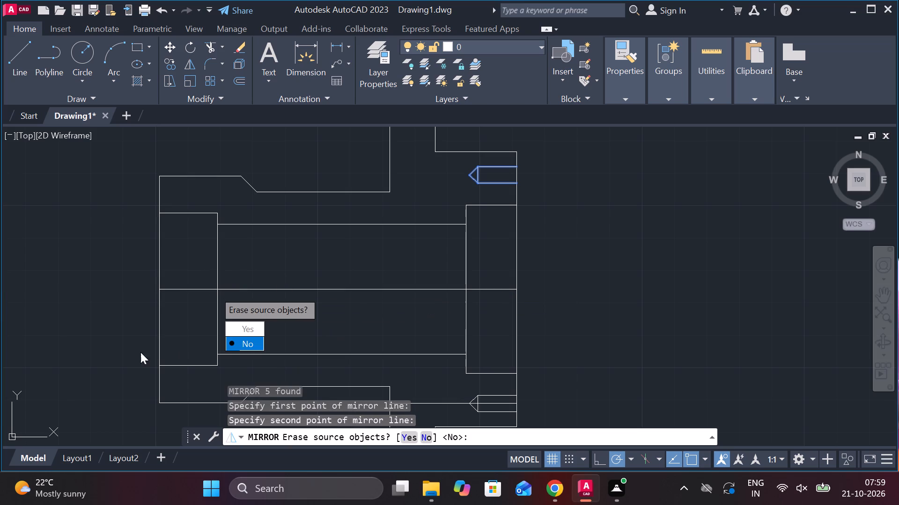
drag(241, 345, 222, 289)
Erase the leftover horizontal line running from the flange through the lower drilled hole to the right end face.
scroll(625, 302, down, 1)
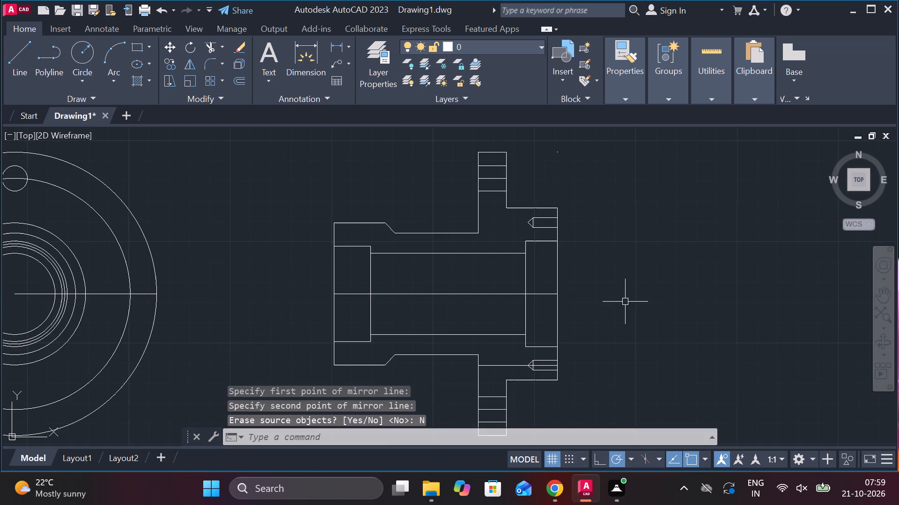
middle_drag(625, 302, 591, 225)
click(479, 287)
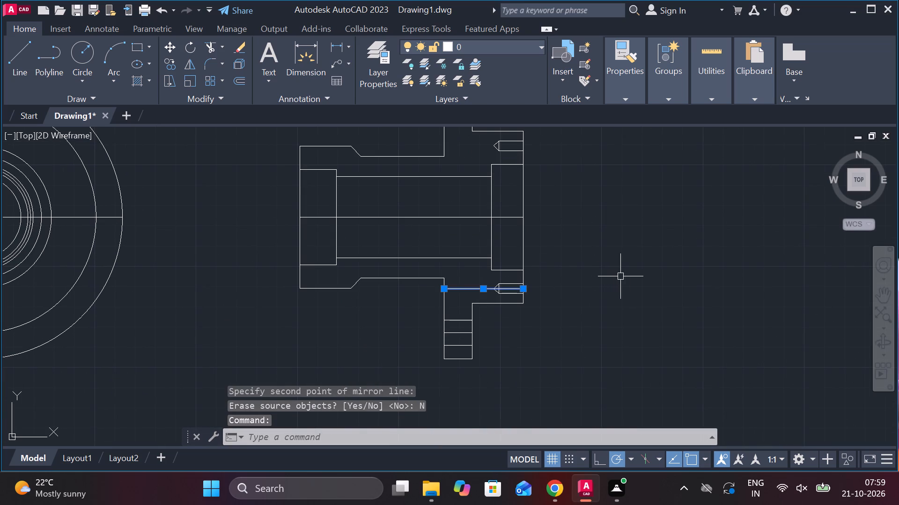
text(e)
key(space)
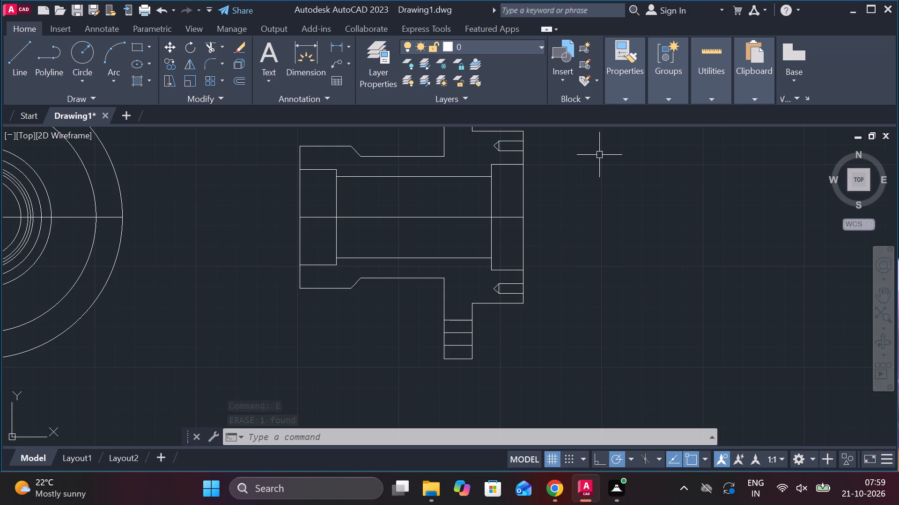
Load the CENTER linetype from acadiso.lin into the drawing.
click(626, 97)
click(721, 142)
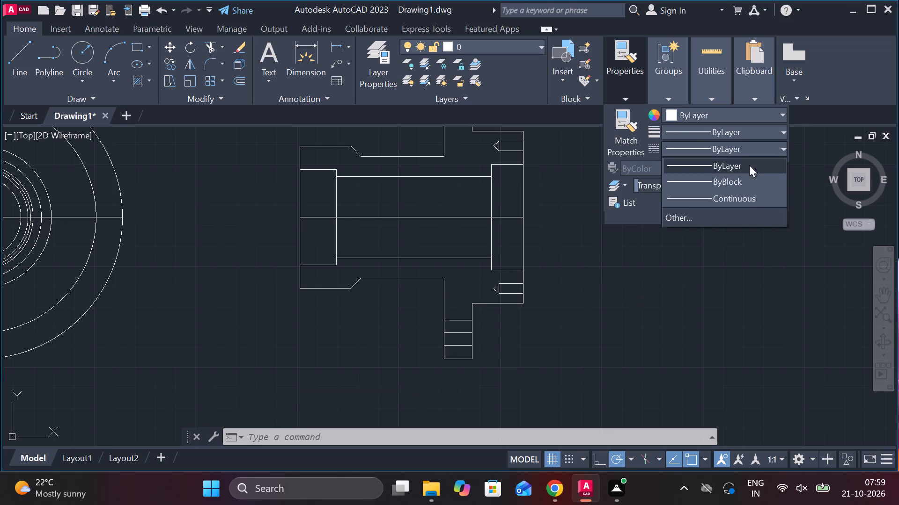
click(678, 221)
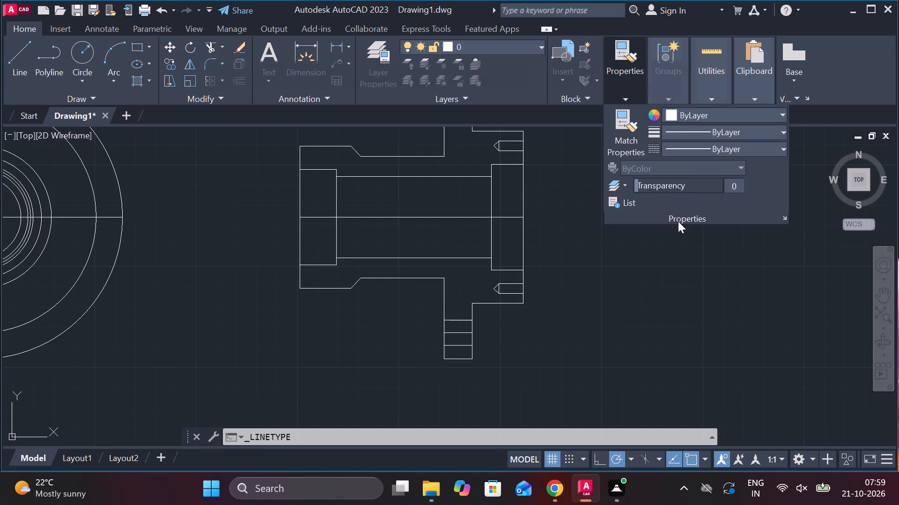
click(544, 114)
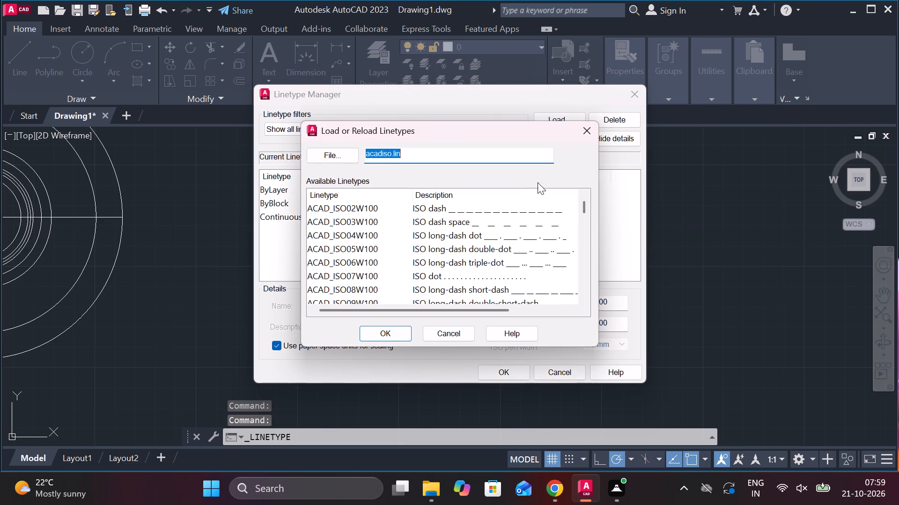
scroll(356, 234, down, 5)
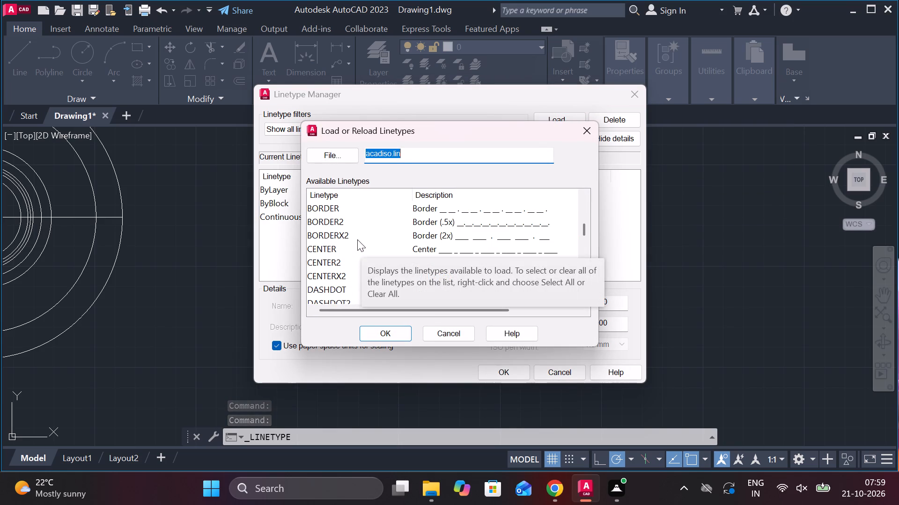
click(330, 249)
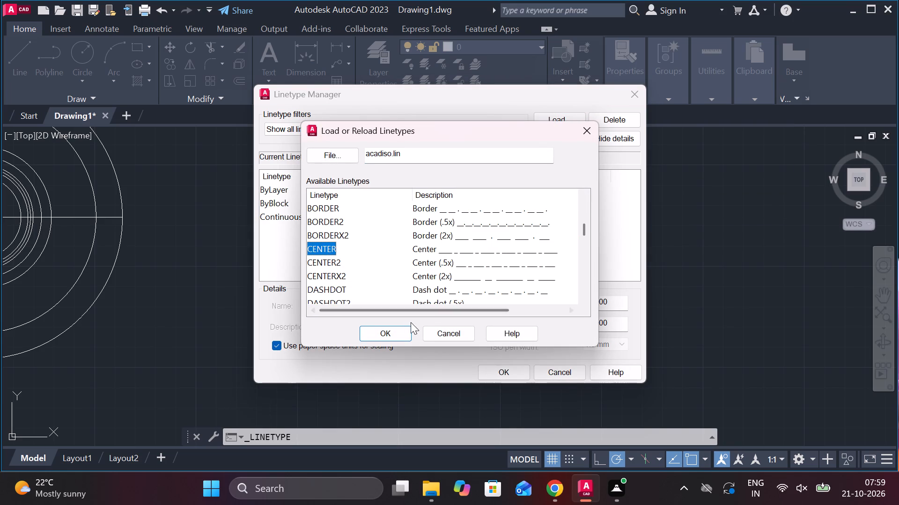
click(400, 332)
Set both the global linetype scale factor and the current object scale to 0.5.
drag(621, 303, 545, 297)
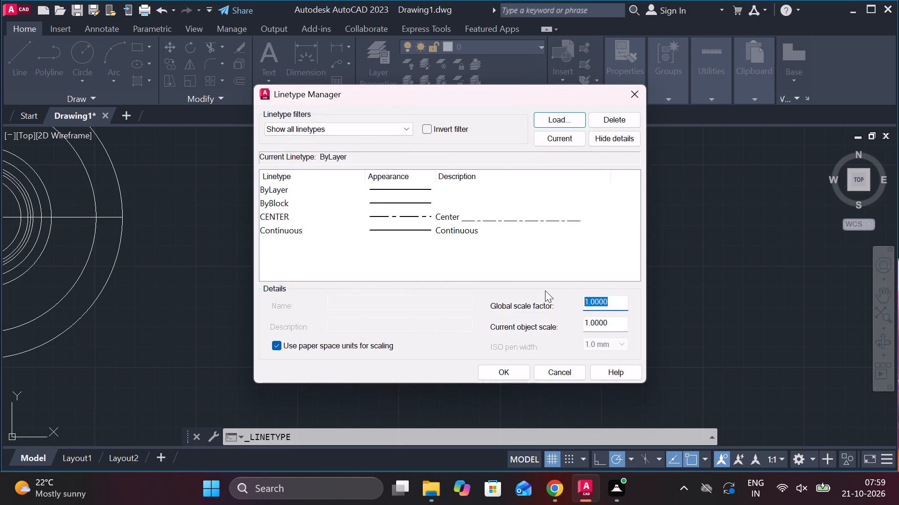
text(.5)
drag(623, 330, 607, 330)
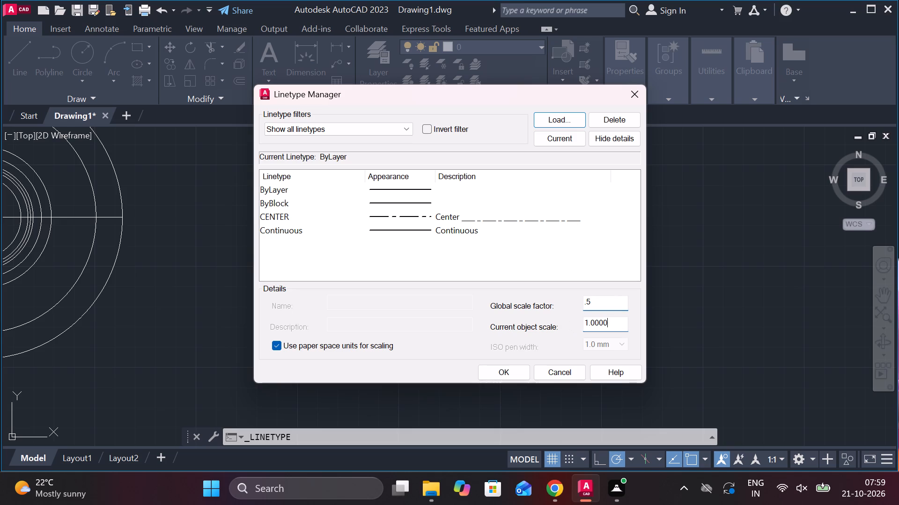
drag(607, 330, 545, 326)
text(.5)
click(508, 368)
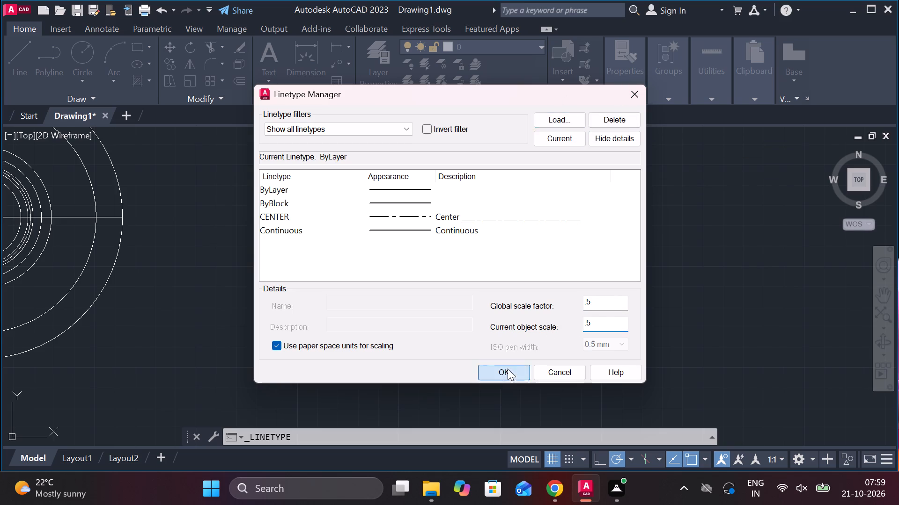
Load the DASHED linetype from acadiso.lin into the drawing.
click(620, 94)
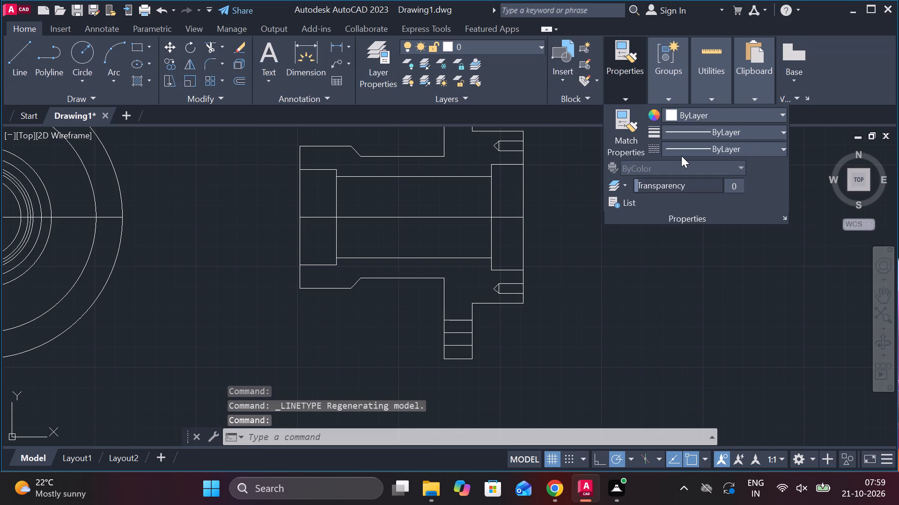
click(681, 156)
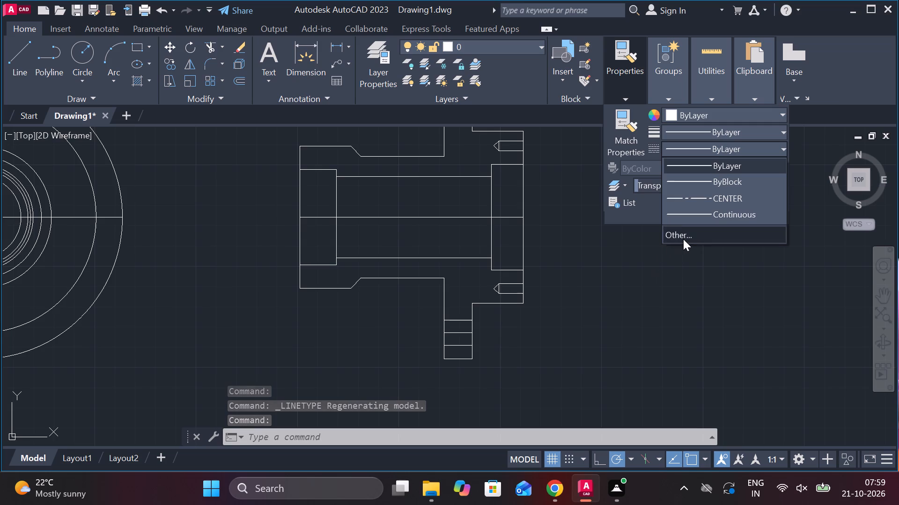
click(683, 239)
click(556, 114)
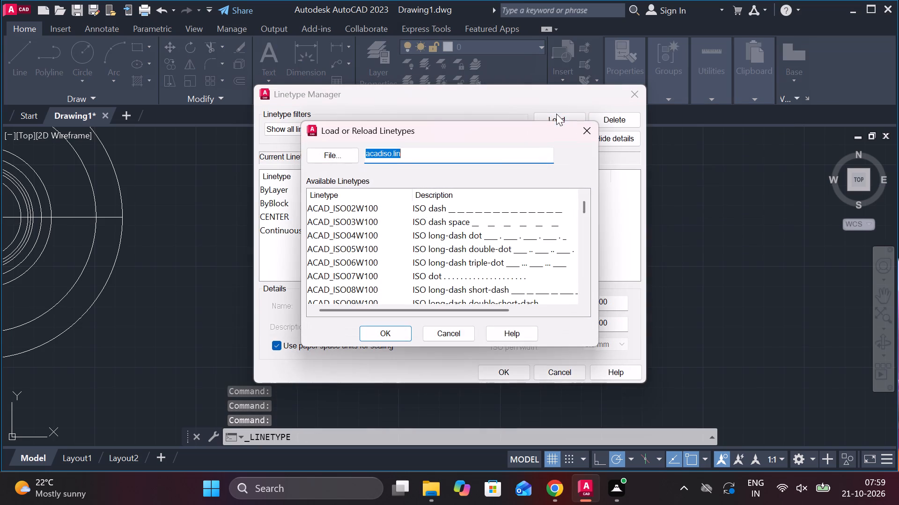
scroll(422, 234, down, 3)
scroll(346, 254, down, 4)
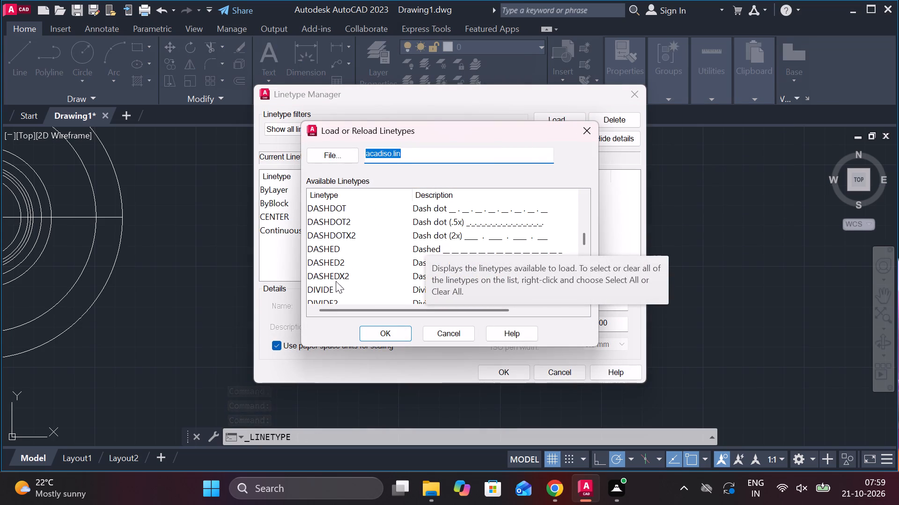
scroll(329, 226, down, 1)
scroll(324, 238, up, 1)
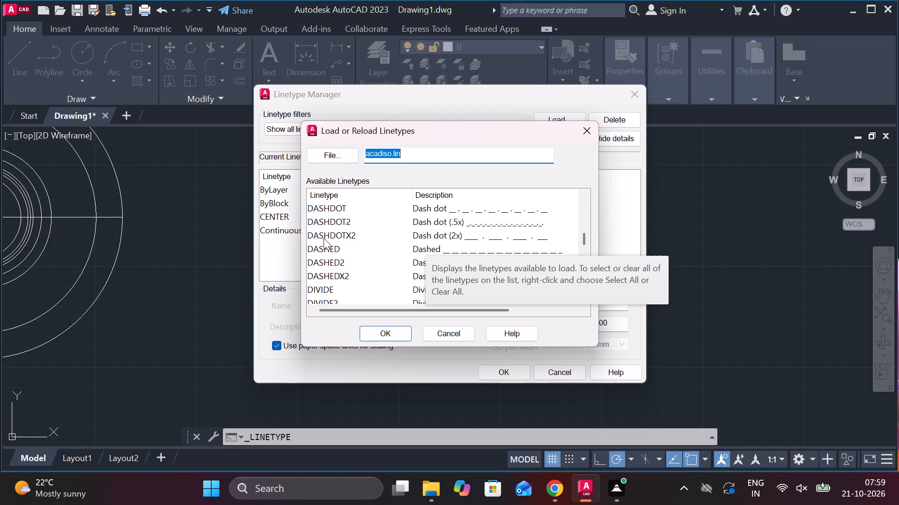
scroll(324, 238, up, 2)
scroll(324, 237, down, 7)
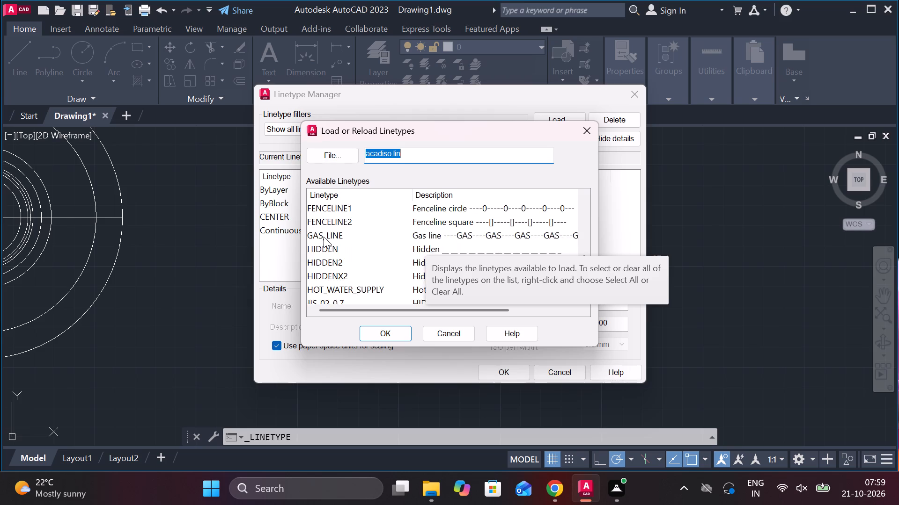
scroll(324, 237, up, 6)
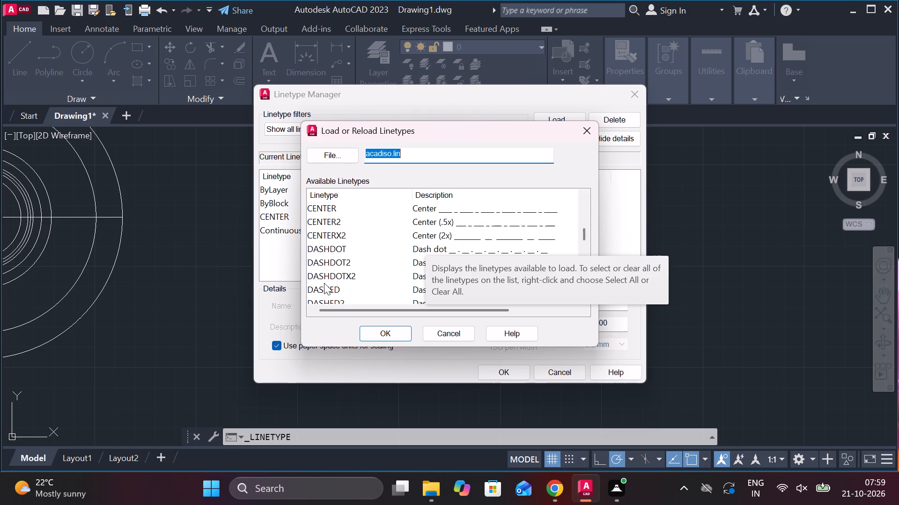
click(325, 289)
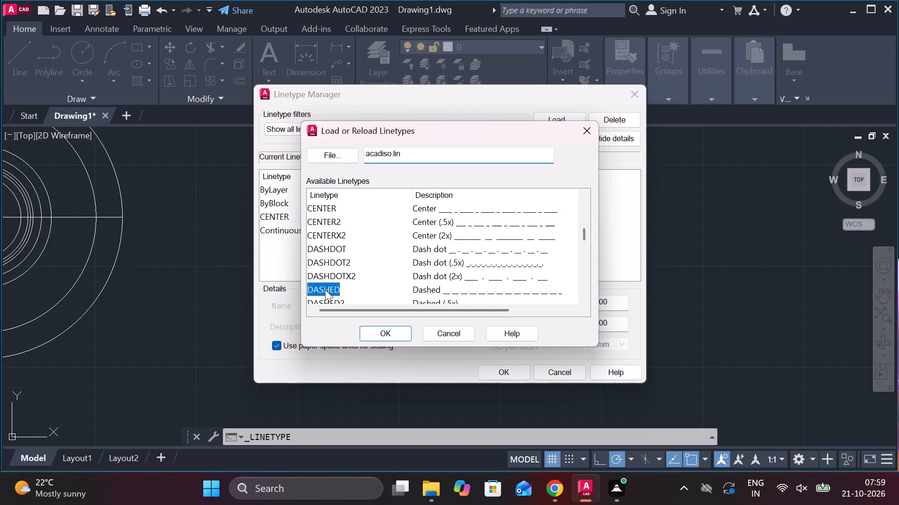
click(386, 336)
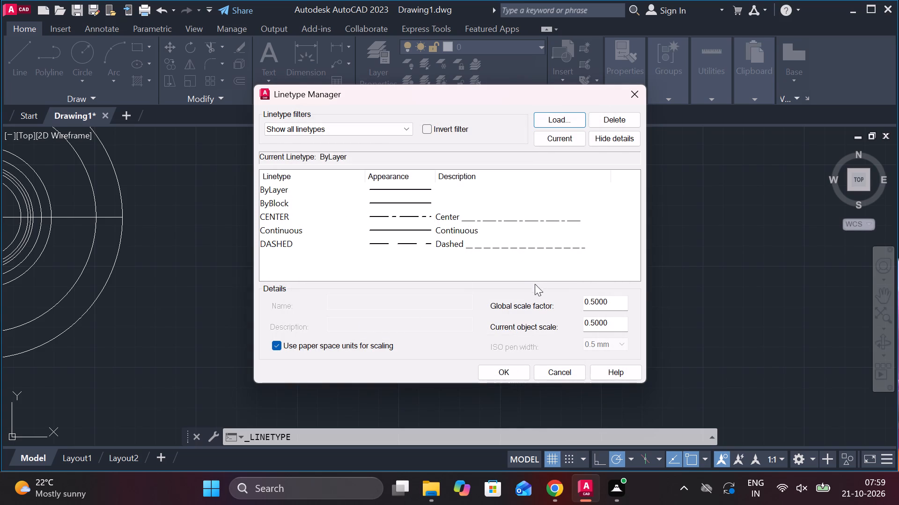
click(501, 370)
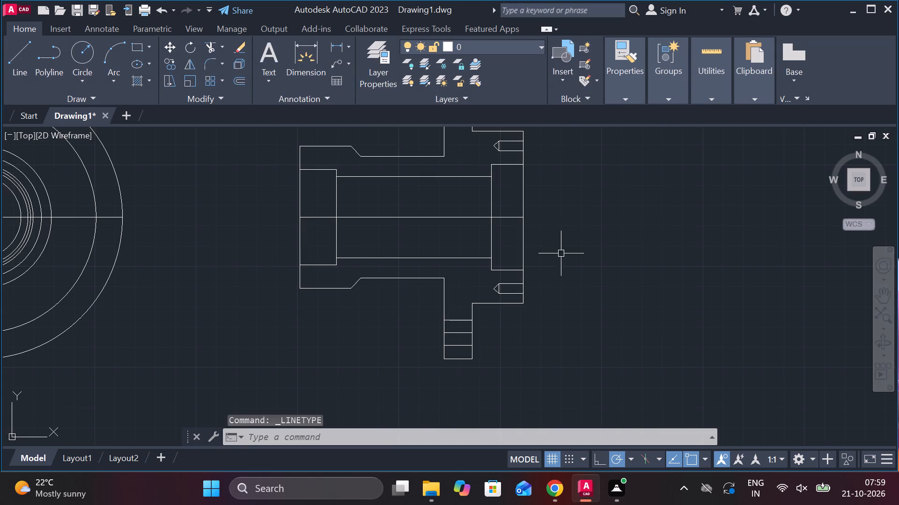
Change the side view's horizontal axis line to the CENTER linetype.
click(405, 216)
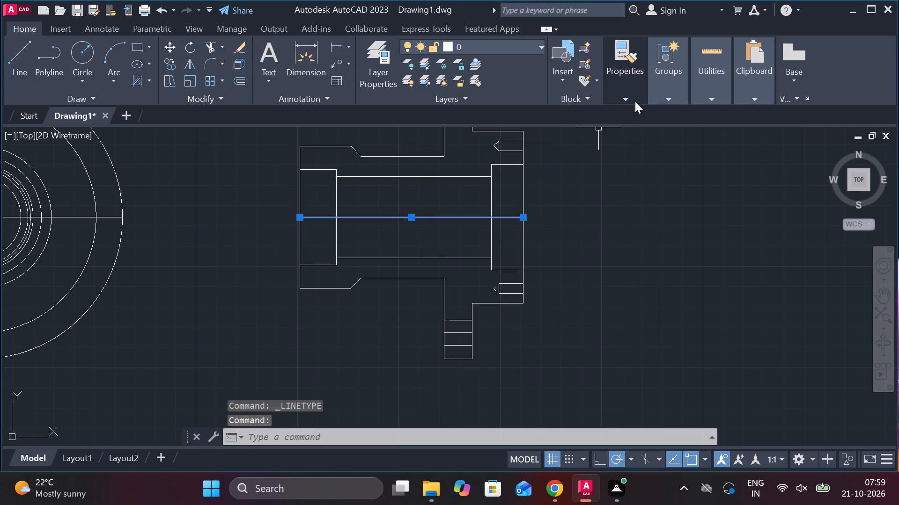
click(631, 101)
click(681, 150)
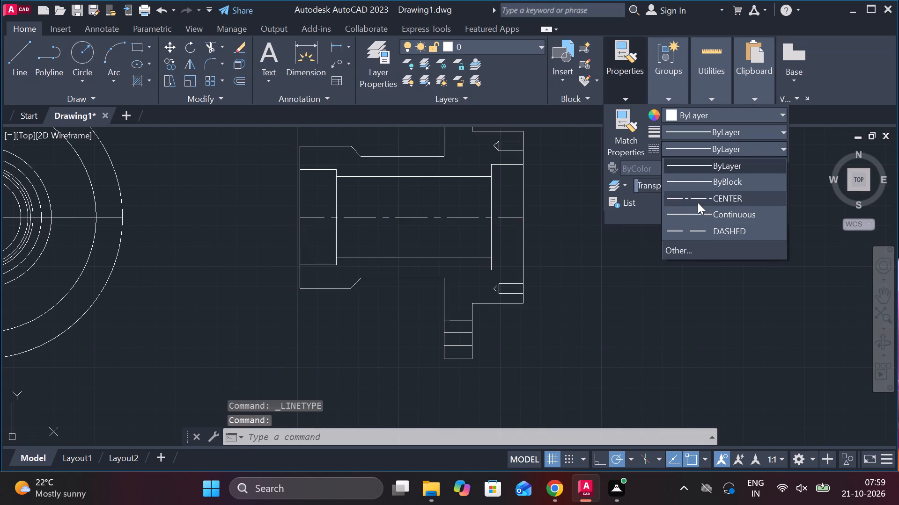
click(698, 202)
key(Escape)
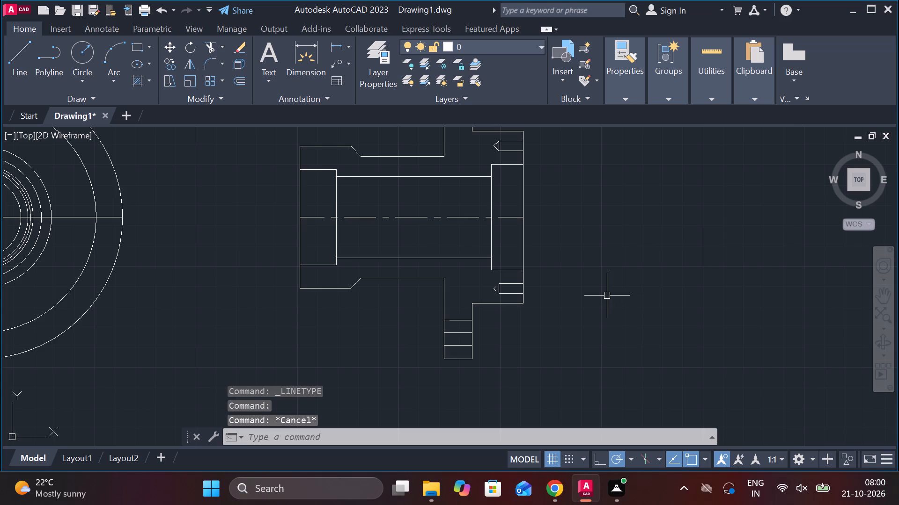
Fillet the lower and upper corners where the hub meets the flange's left face with radius 3.
text(f r 3)
key(space)
click(418, 279)
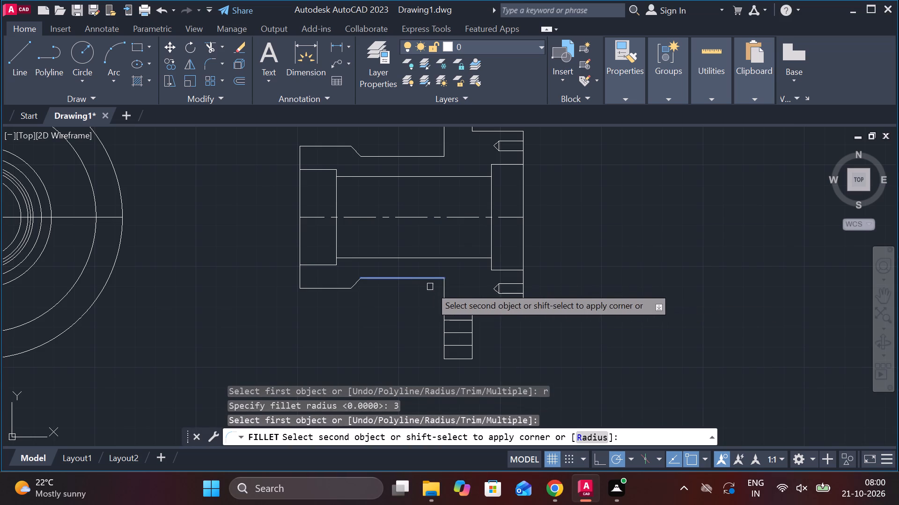
click(444, 290)
key(space)
click(425, 155)
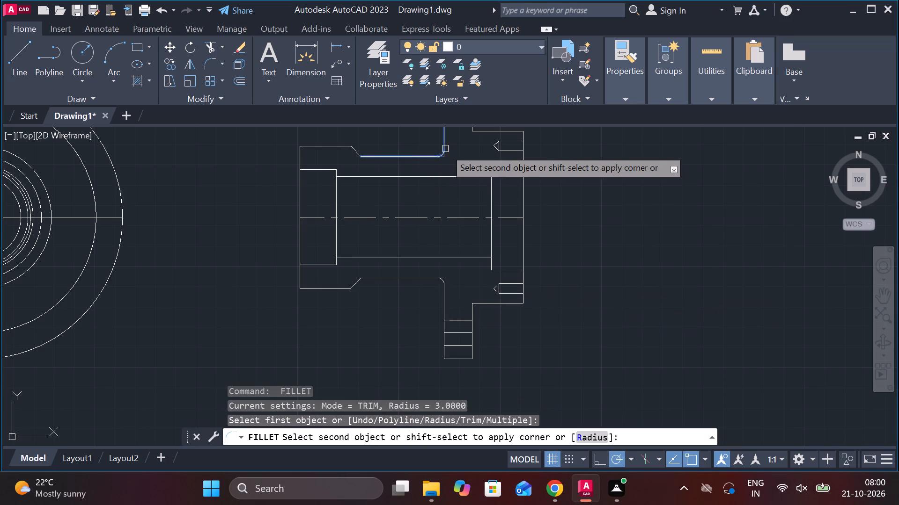
click(445, 149)
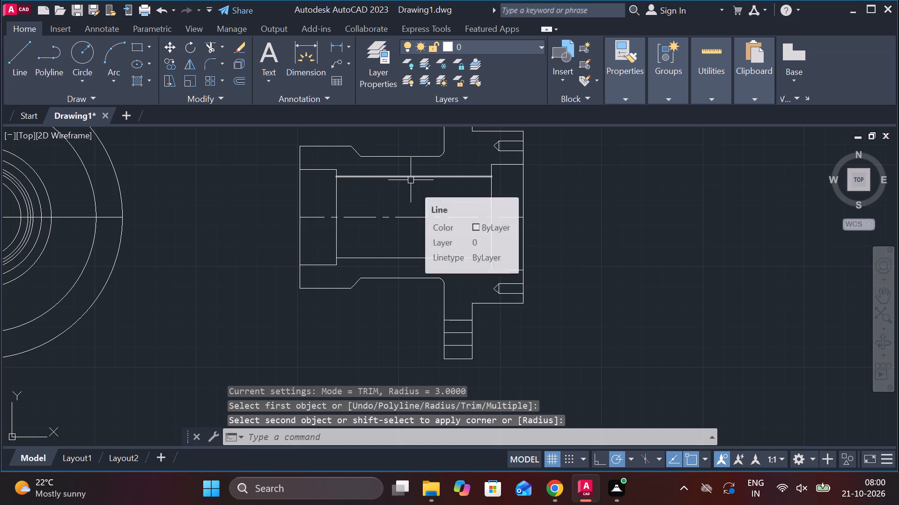
Draw a line from the hub's left end face, 24.75 above the axis, running 2 horizontally inward and continuing down across the bore.
scroll(303, 222, up, 2)
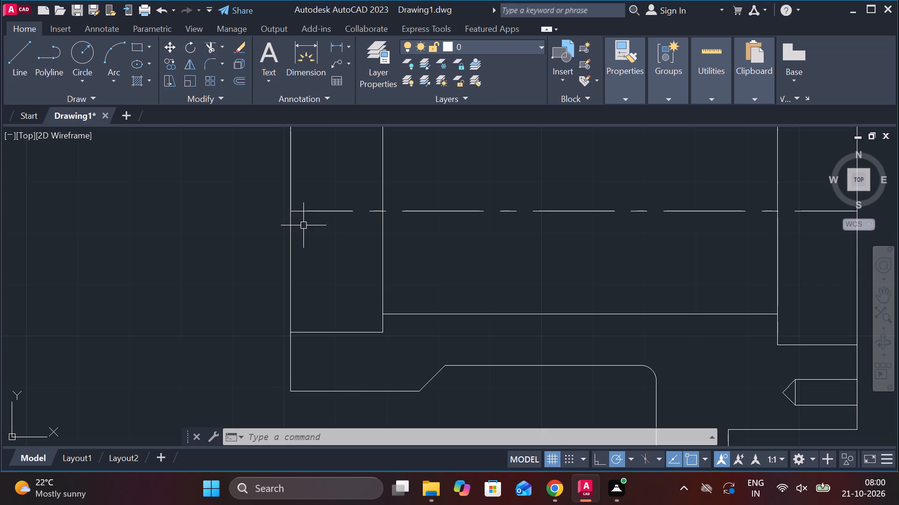
scroll(291, 224, down, 3)
scroll(313, 239, up, 2)
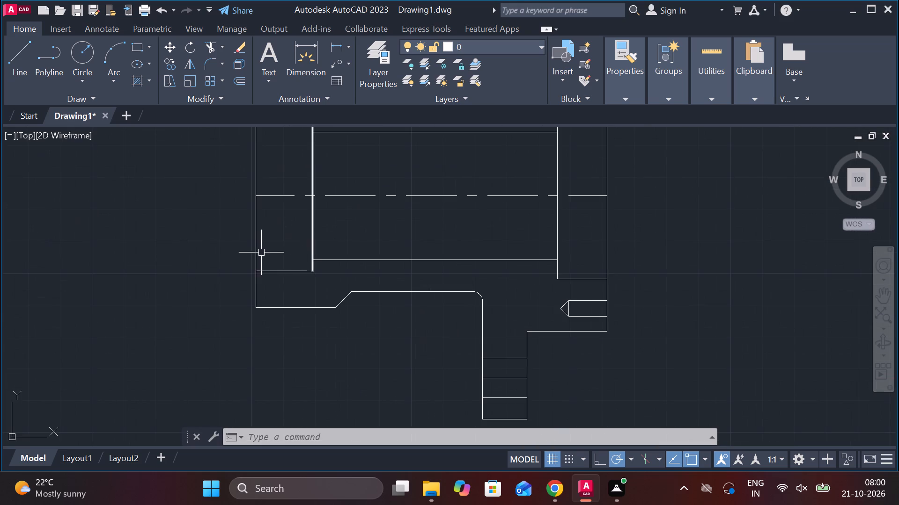
scroll(269, 247, down, 1)
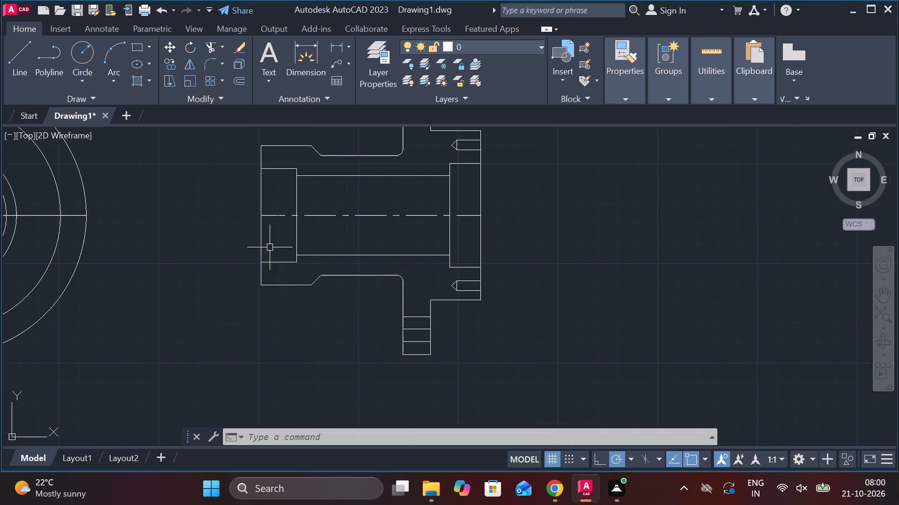
scroll(286, 235, up, 1)
middle_drag(289, 235, 323, 240)
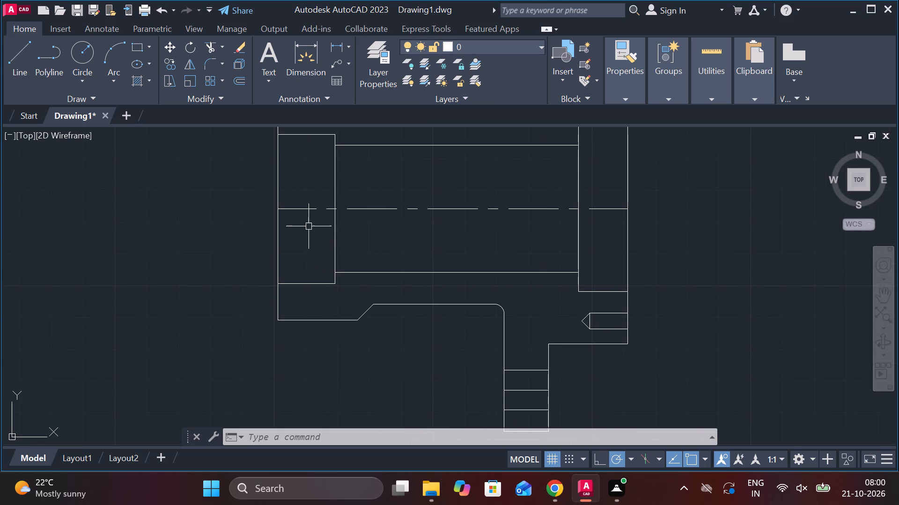
key(l)
key(Return)
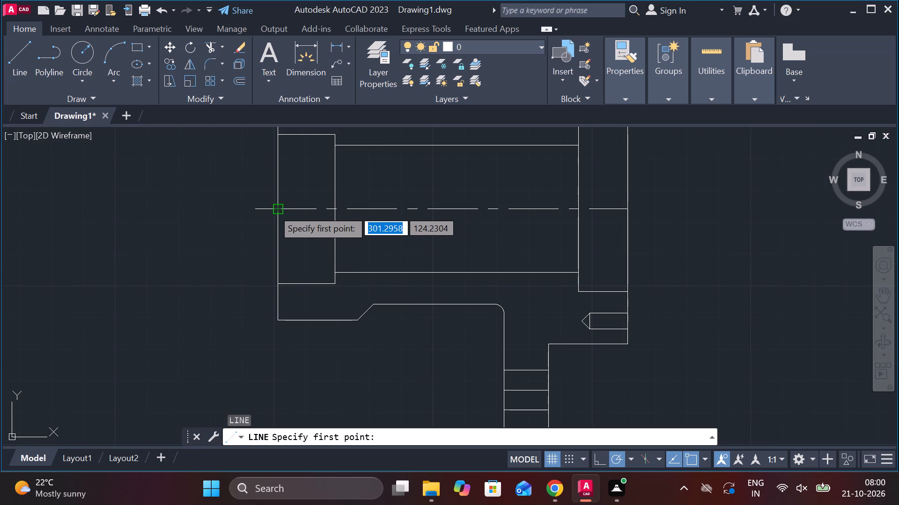
middle_drag(273, 206, 262, 288)
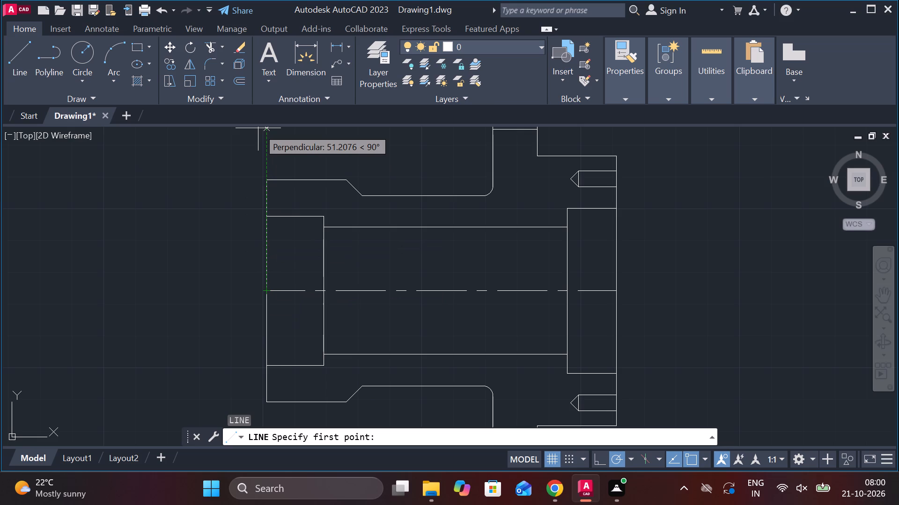
text(24.)
text(75)
key(space)
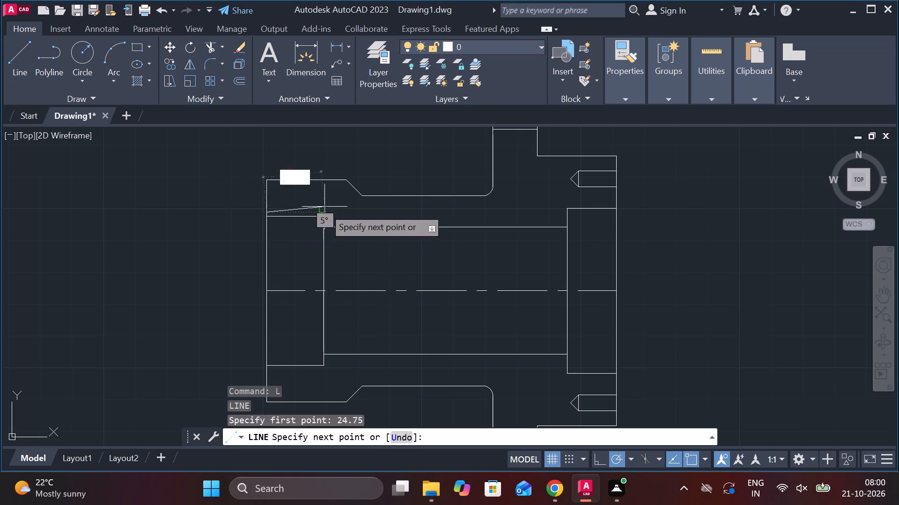
scroll(287, 206, up, 2)
scroll(283, 207, down, 1)
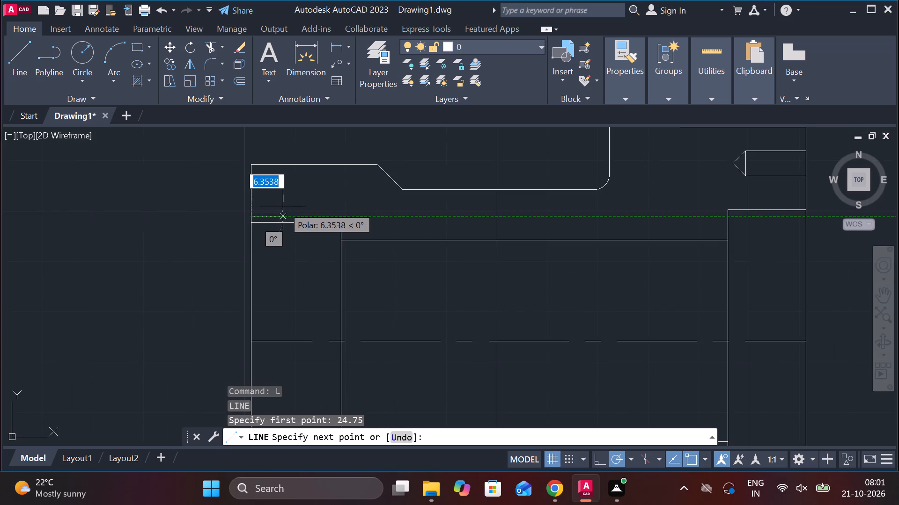
scroll(283, 206, up, 1)
middle_drag(283, 206, 338, 159)
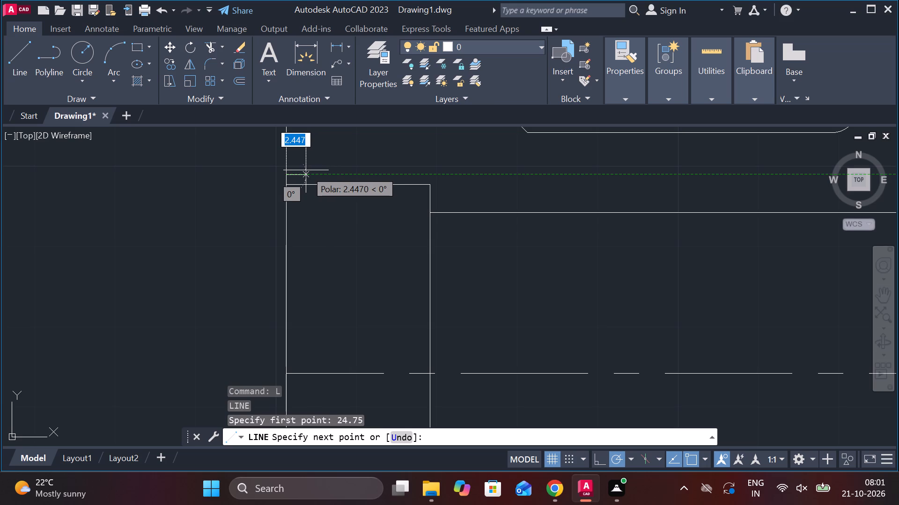
text(2)
key(space)
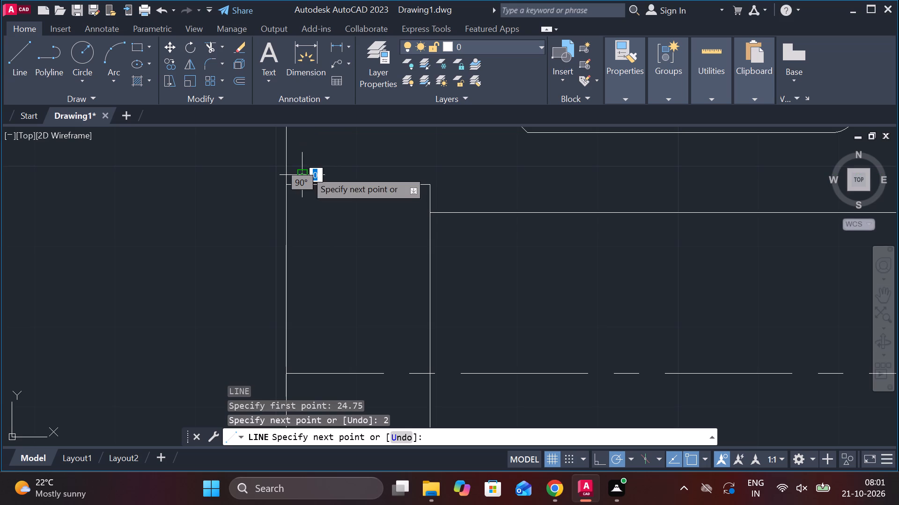
middle_drag(323, 257, 309, 116)
scroll(310, 133, down, 1)
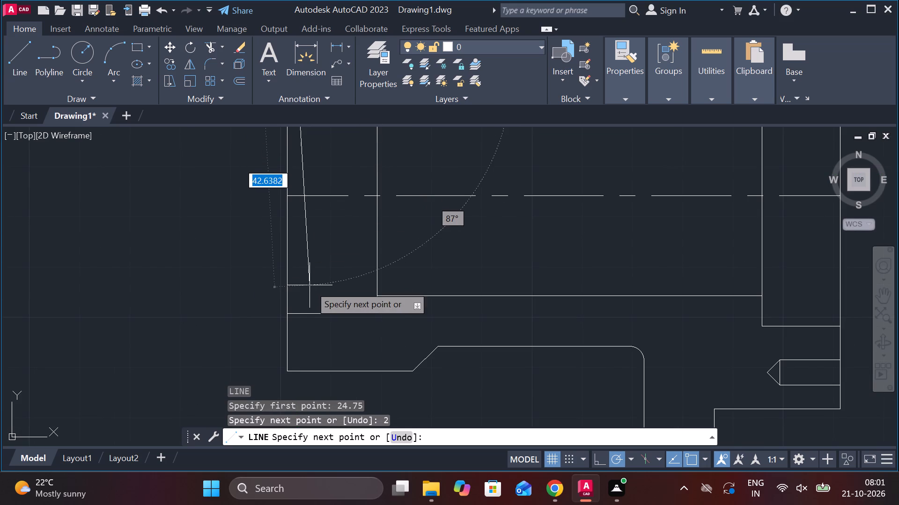
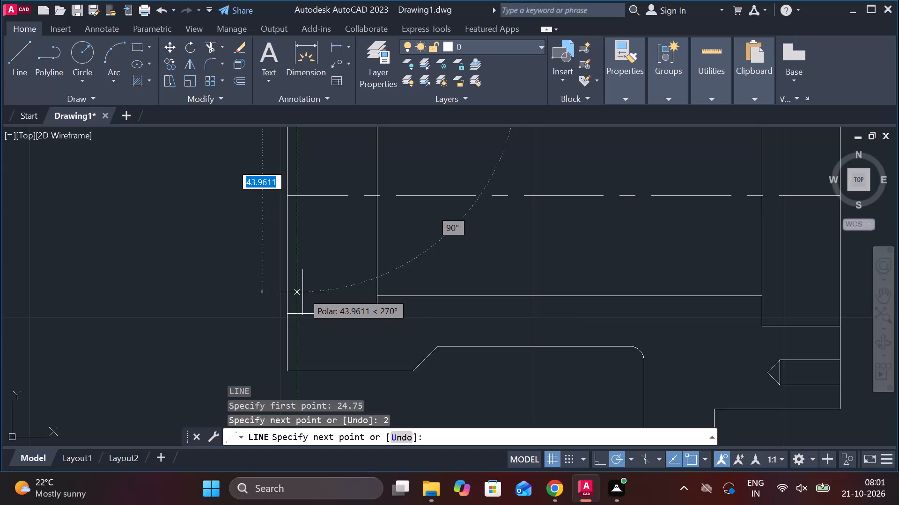
Complete the narrow groove outline with lines 49.5 down, 1.85 inward and 49.5 up, closing back to the groove's upper outer corner.
text(49.)
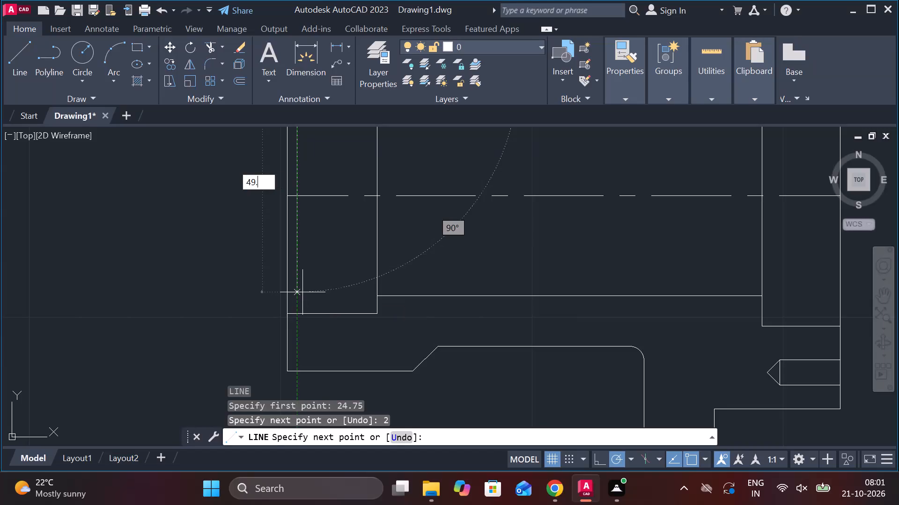
key(5)
key(Return)
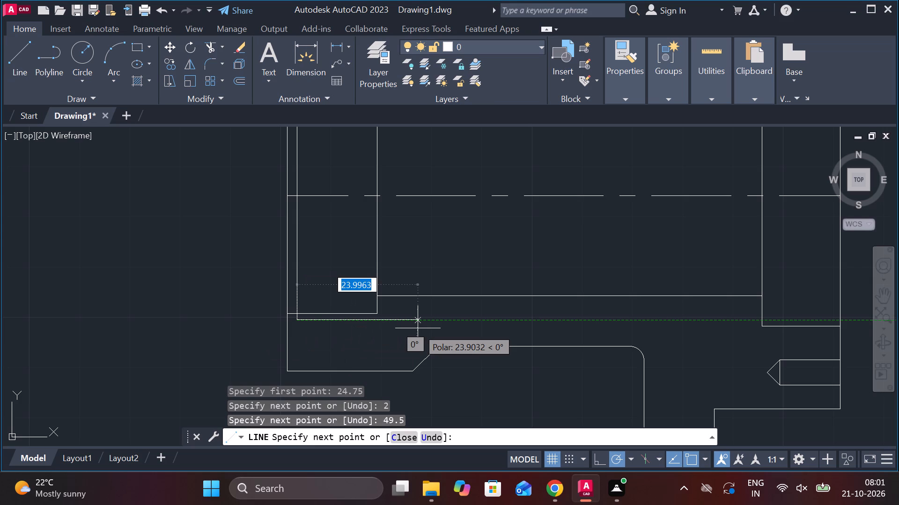
key(1)
key(period)
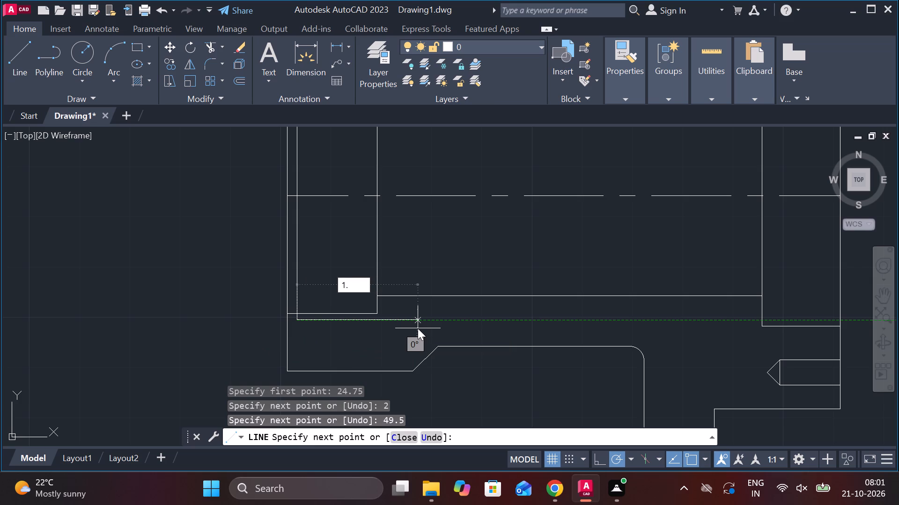
key(8)
text(5)
key(space)
middle_drag(310, 151, 320, 354)
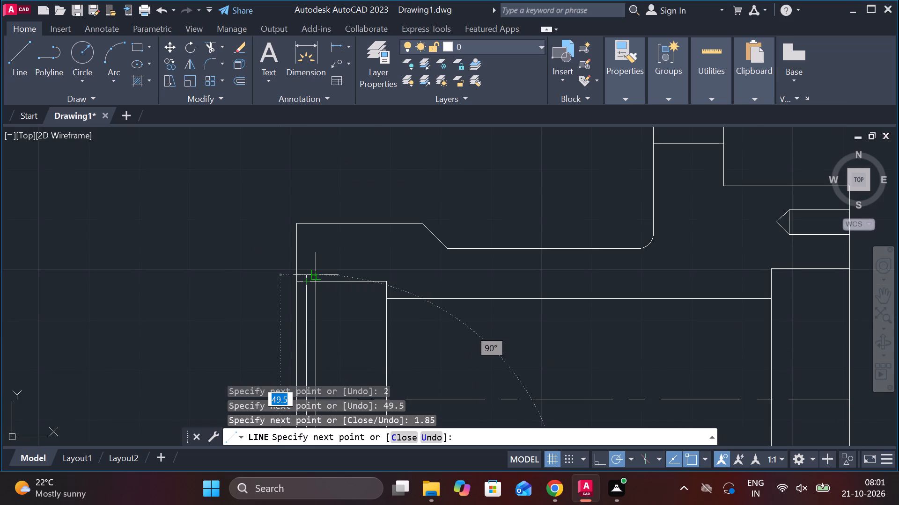
text(49.)
text(5)
key(space)
scroll(314, 272, up, 2)
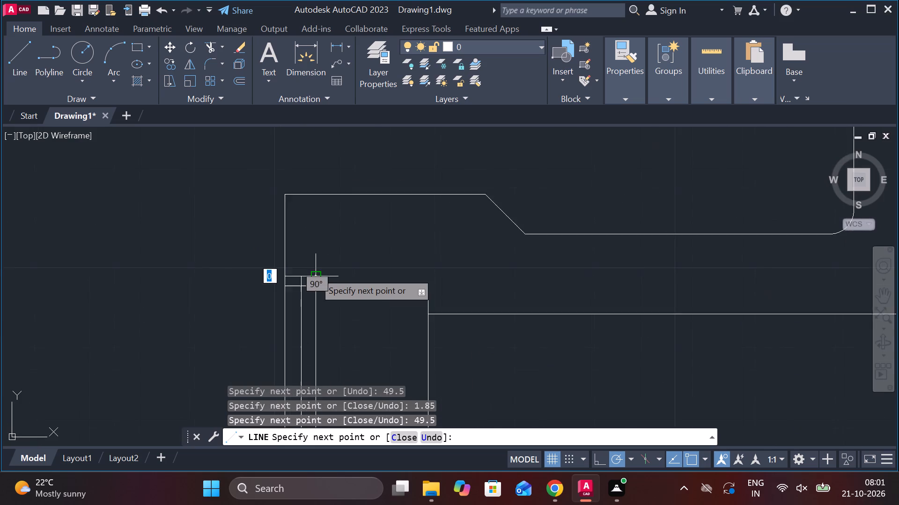
click(293, 275)
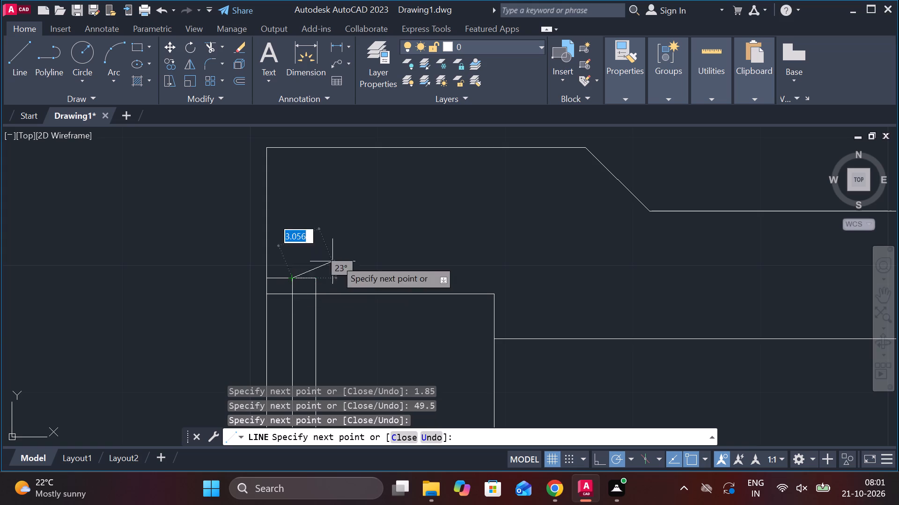
key(Escape)
Trim the 2-long construction segment beside the groove and the counterbore edges crossing the groove at its upper and lower ends.
scroll(316, 270, down, 2)
scroll(257, 284, up, 2)
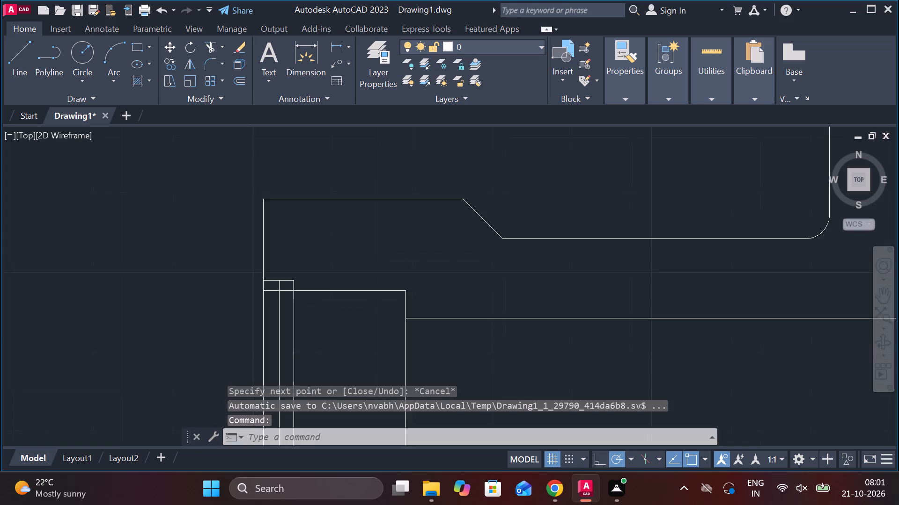
scroll(258, 284, down, 1)
scroll(259, 281, up, 1)
text(tr)
key(space)
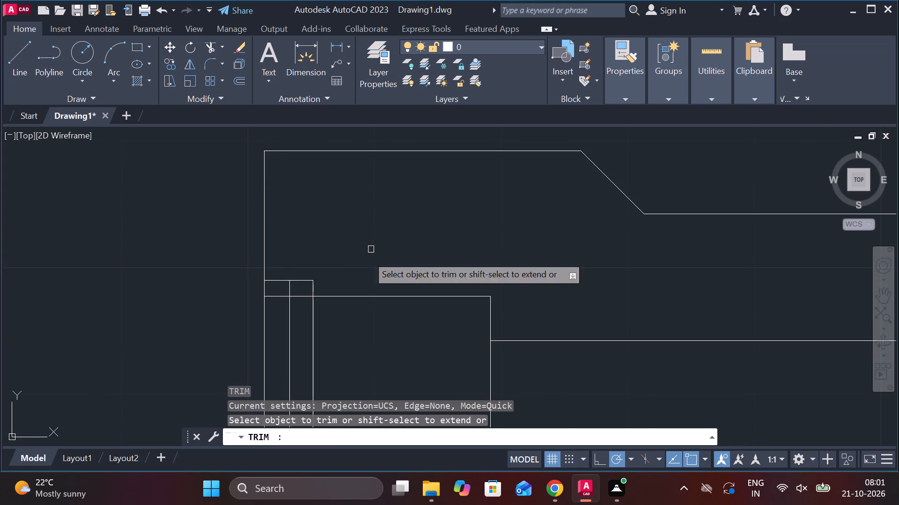
click(281, 280)
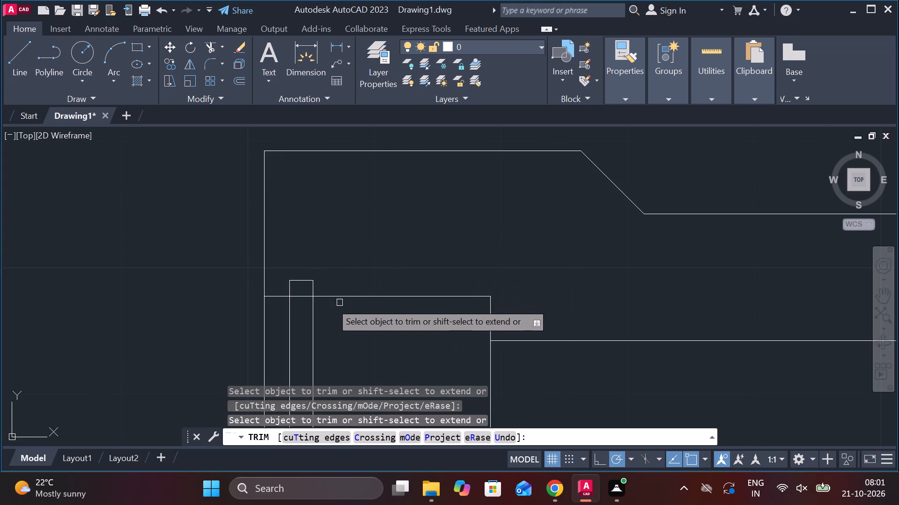
click(301, 297)
scroll(327, 287, down, 2)
middle_drag(344, 327, 389, 168)
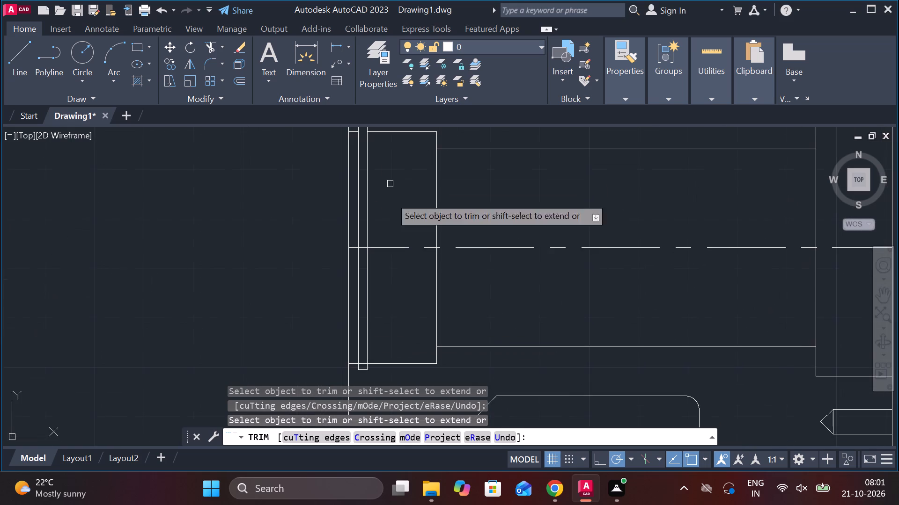
scroll(364, 362, up, 2)
click(357, 366)
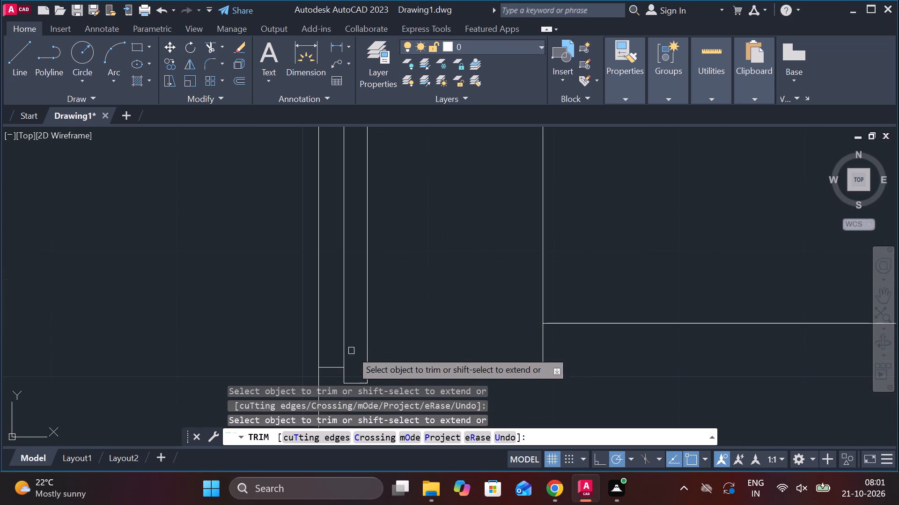
scroll(176, 334, down, 2)
scroll(307, 326, down, 2)
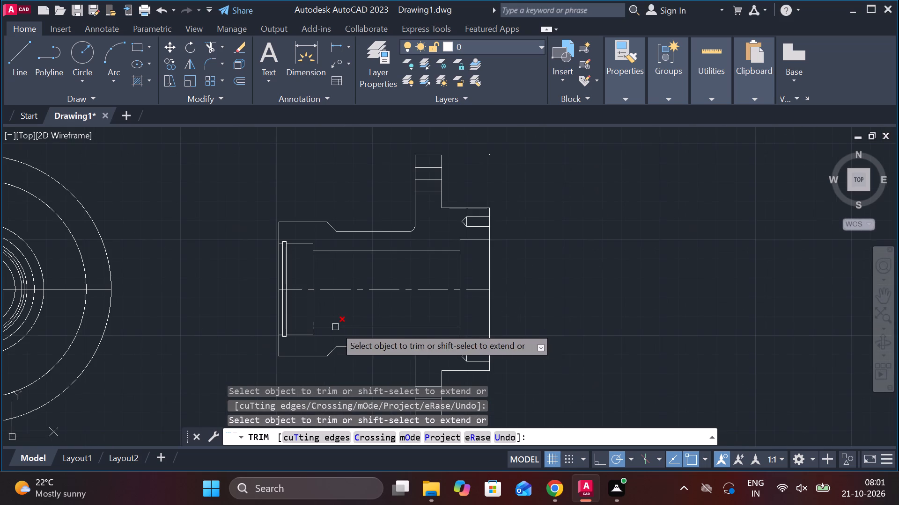
key(Escape)
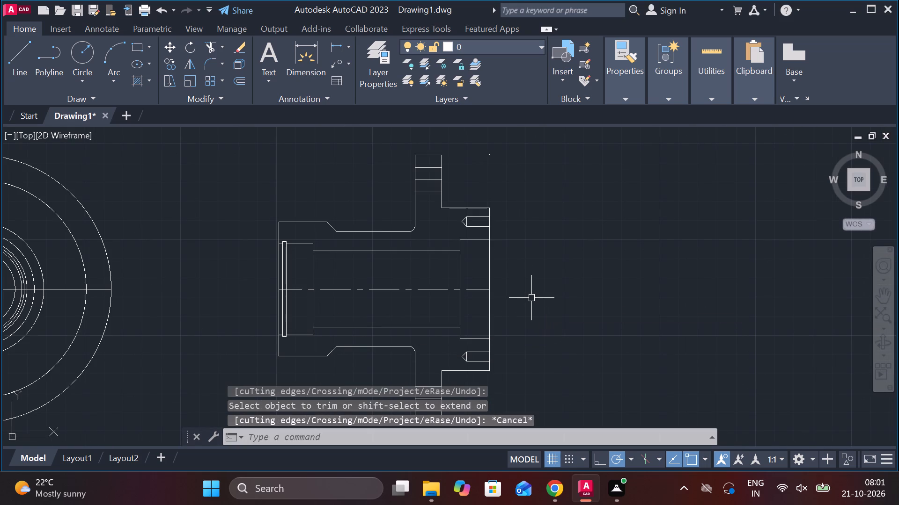
Erase the stray point above the side view's right end face.
middle_drag(545, 280, 543, 183)
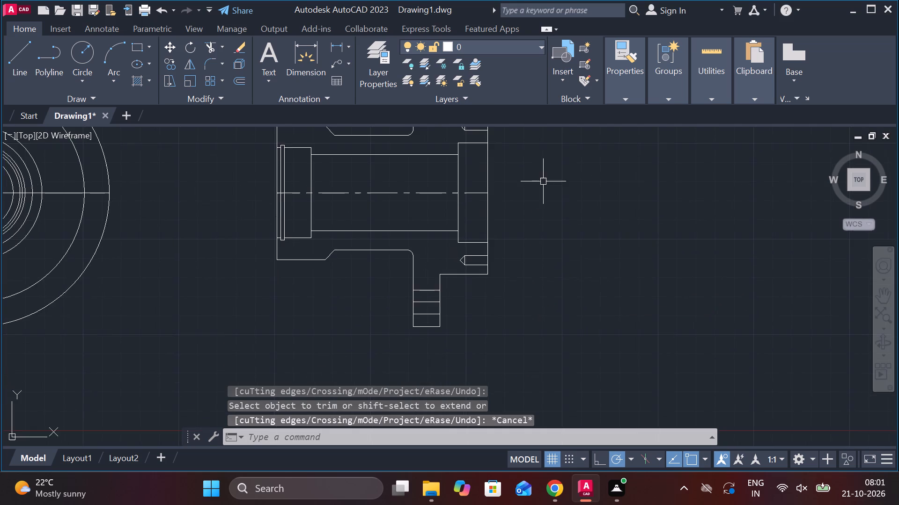
middle_drag(544, 181, 523, 339)
click(466, 217)
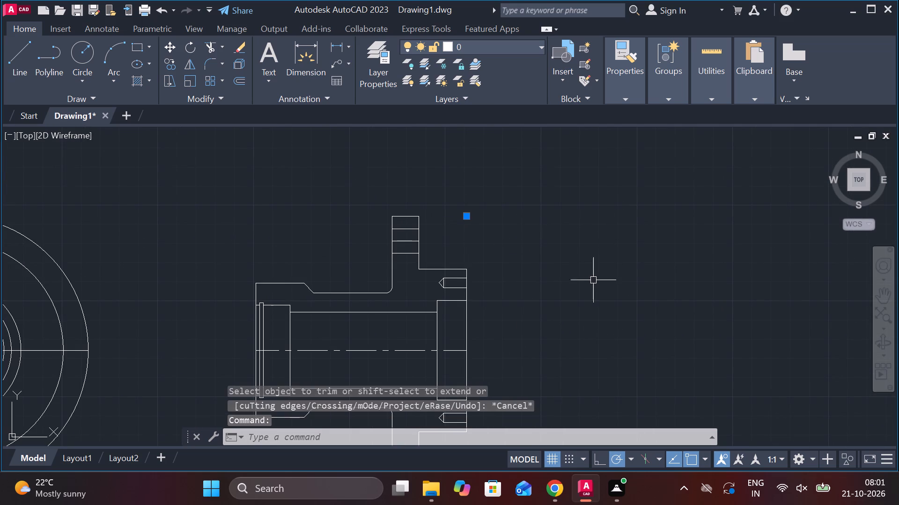
key(e)
key(space)
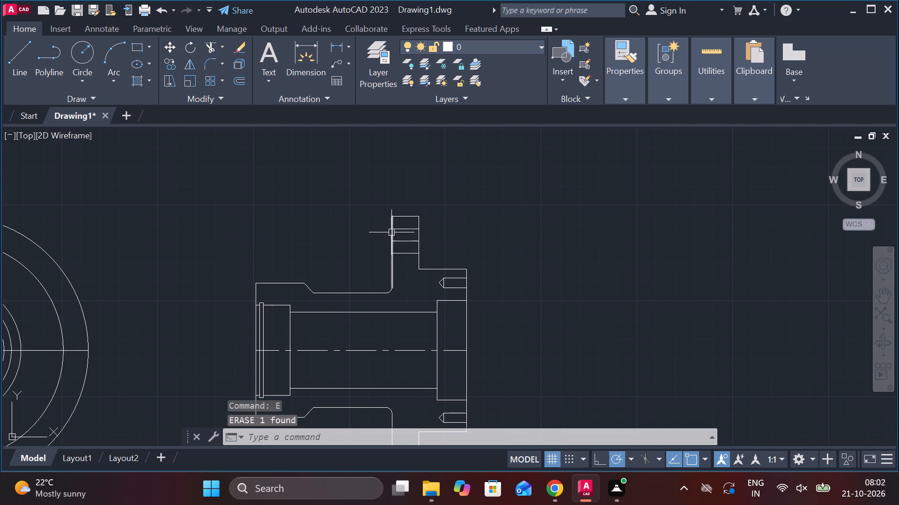
Change the middle lines of the flange's upper and lower bolt holes to the CENTER linetype.
scroll(410, 235, up, 1)
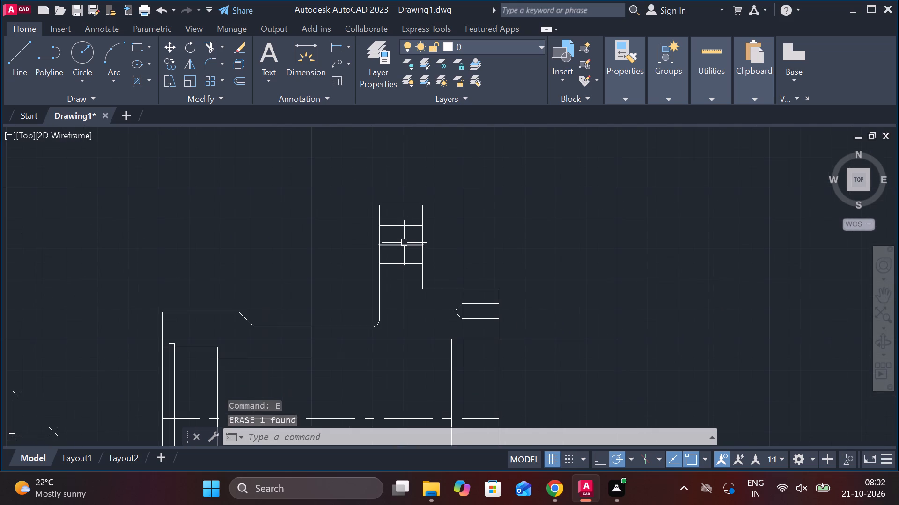
click(395, 244)
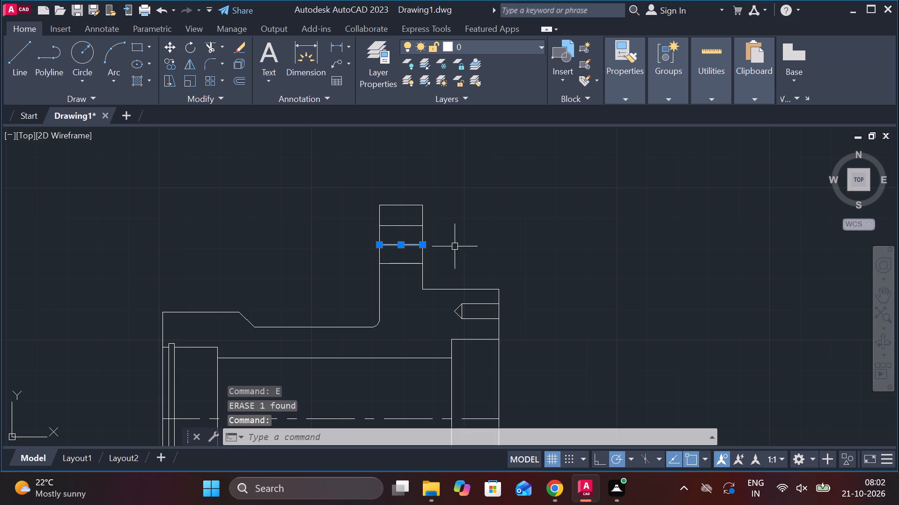
scroll(475, 245, down, 3)
scroll(478, 328, up, 3)
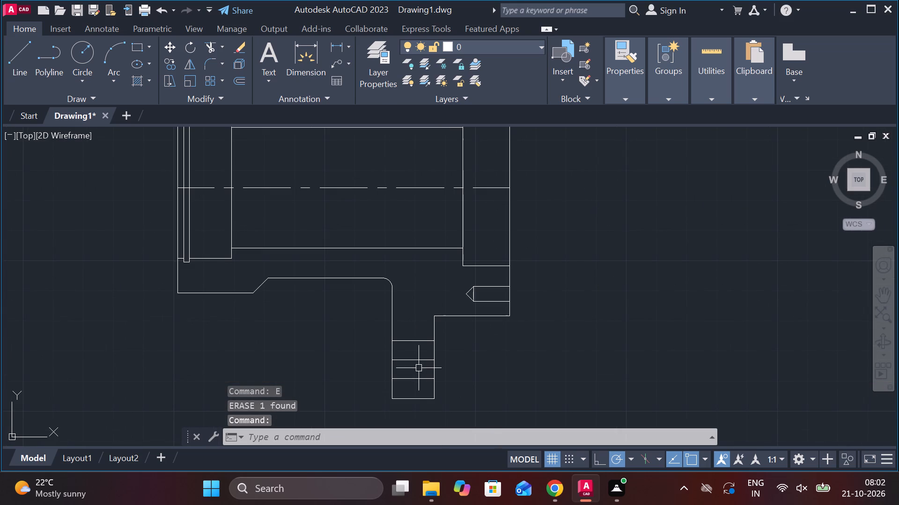
click(413, 359)
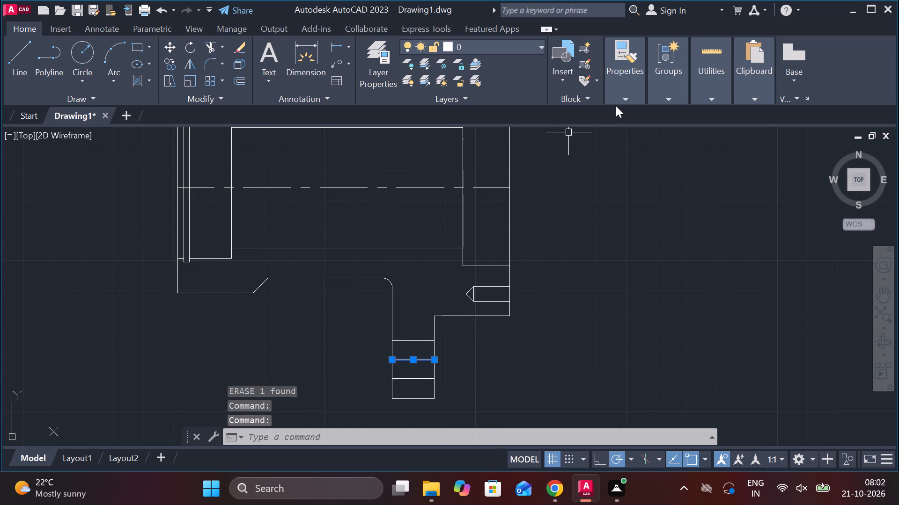
click(619, 92)
click(702, 142)
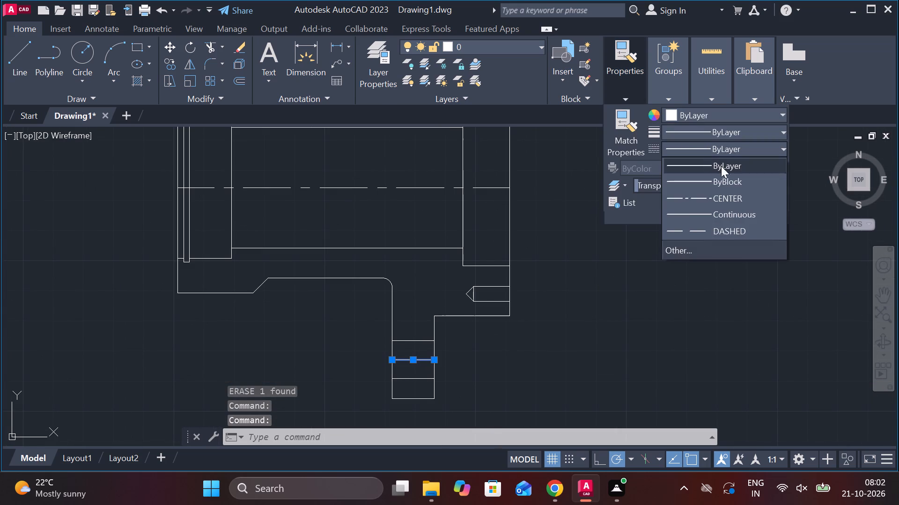
click(697, 227)
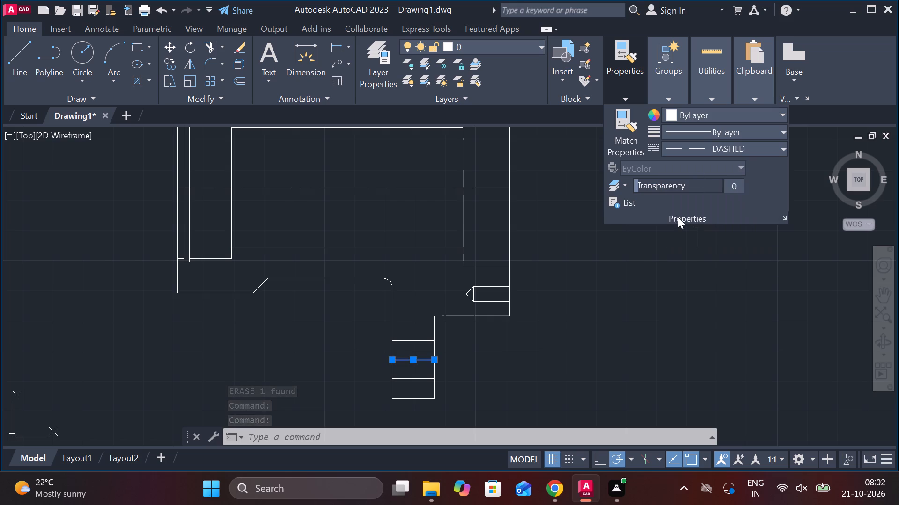
click(612, 98)
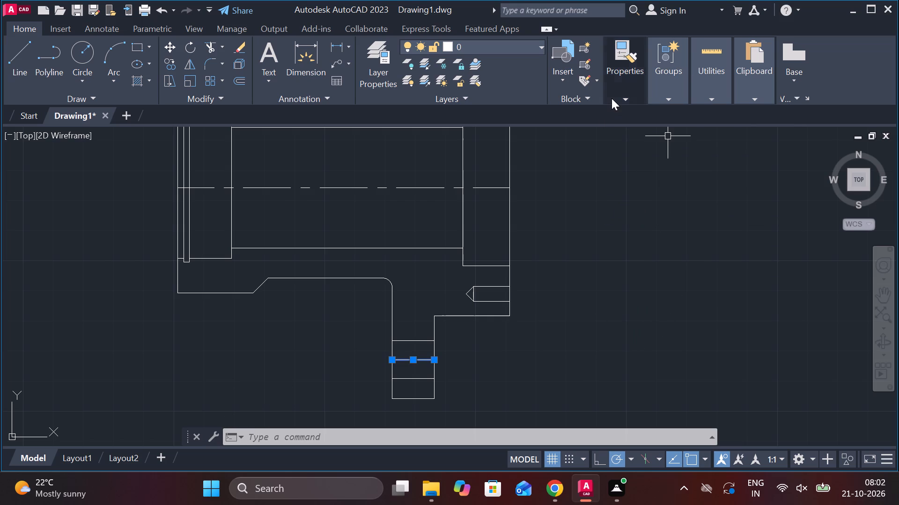
click(701, 148)
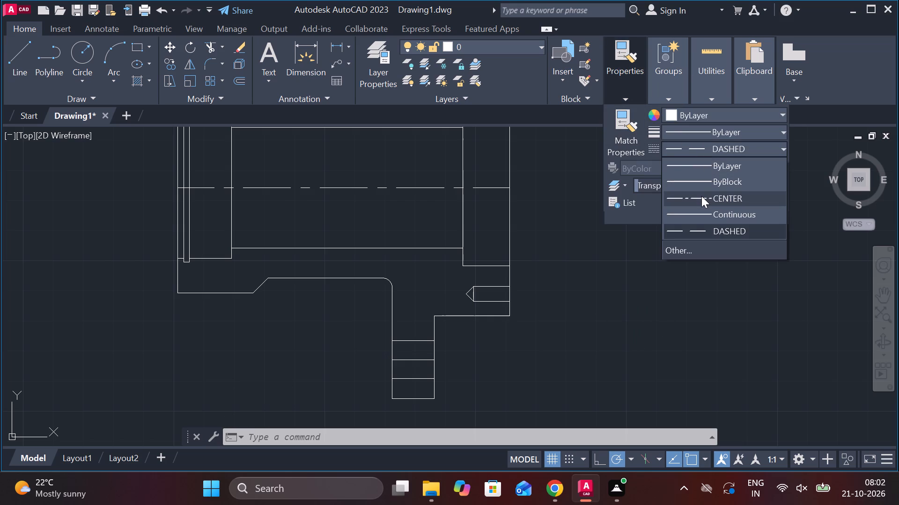
click(701, 196)
key(Escape)
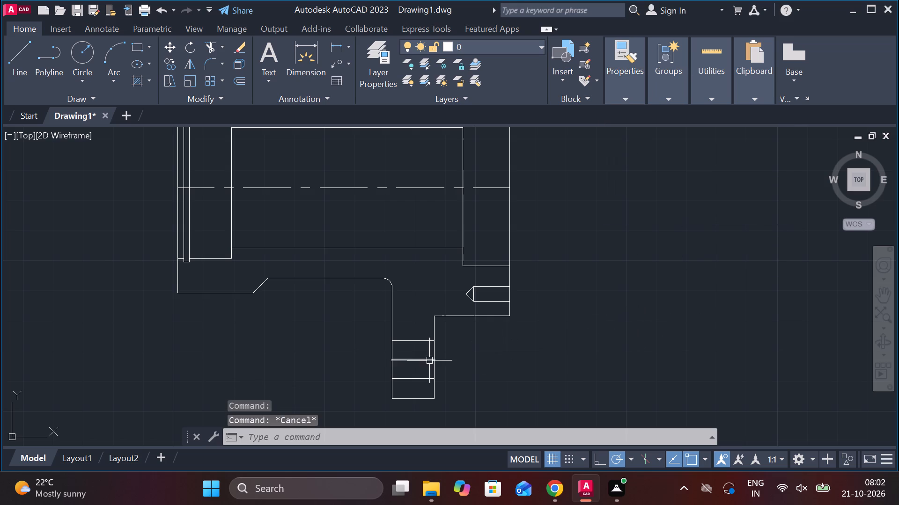
key(Escape)
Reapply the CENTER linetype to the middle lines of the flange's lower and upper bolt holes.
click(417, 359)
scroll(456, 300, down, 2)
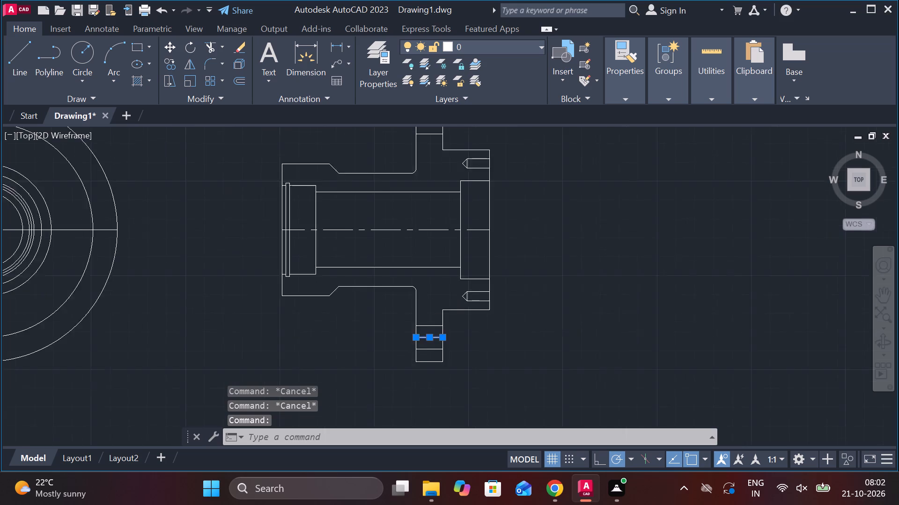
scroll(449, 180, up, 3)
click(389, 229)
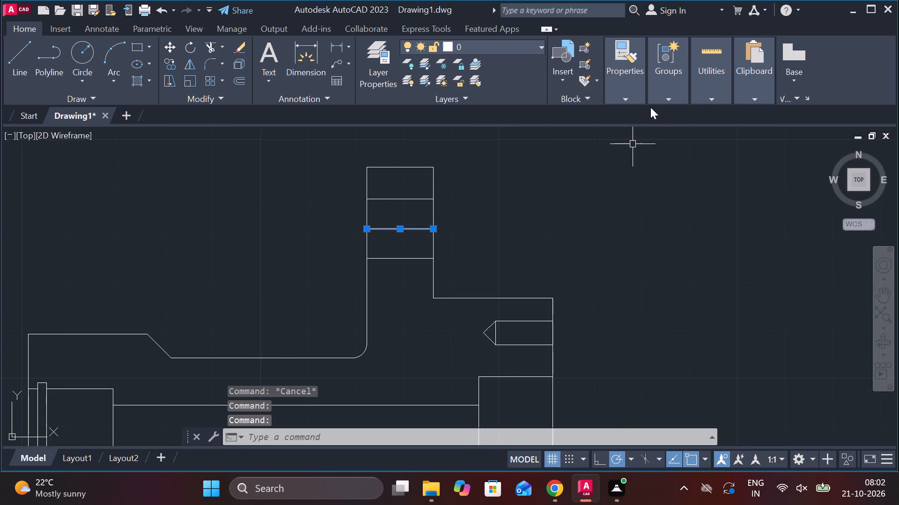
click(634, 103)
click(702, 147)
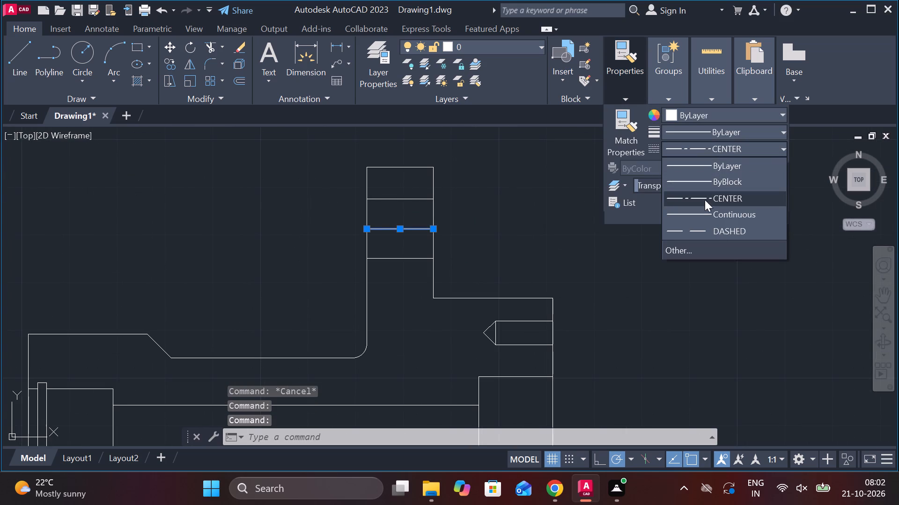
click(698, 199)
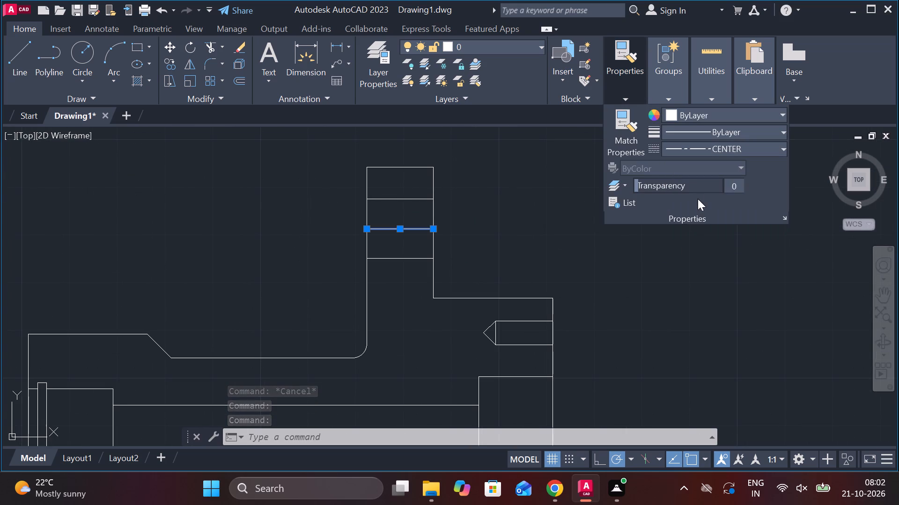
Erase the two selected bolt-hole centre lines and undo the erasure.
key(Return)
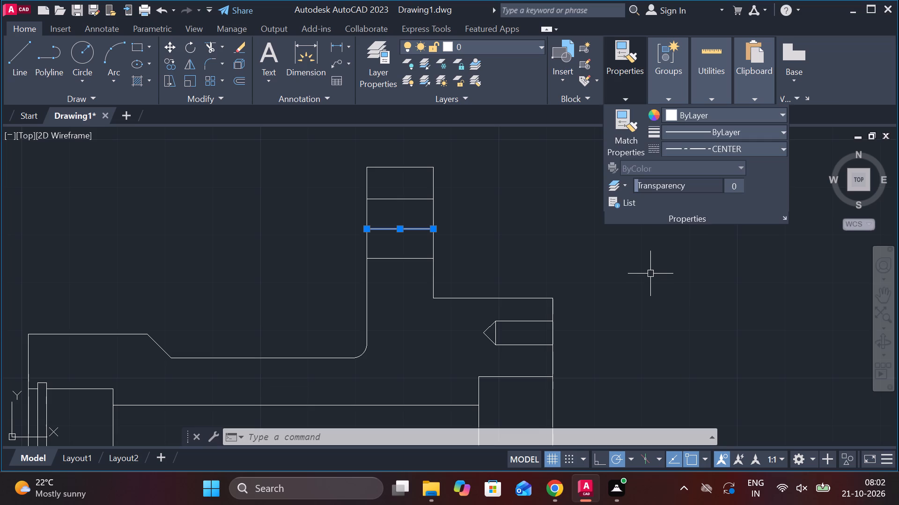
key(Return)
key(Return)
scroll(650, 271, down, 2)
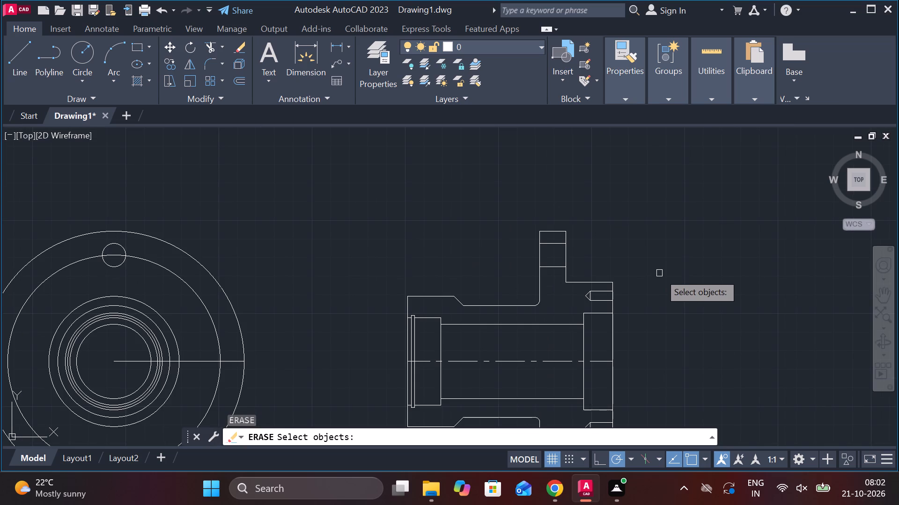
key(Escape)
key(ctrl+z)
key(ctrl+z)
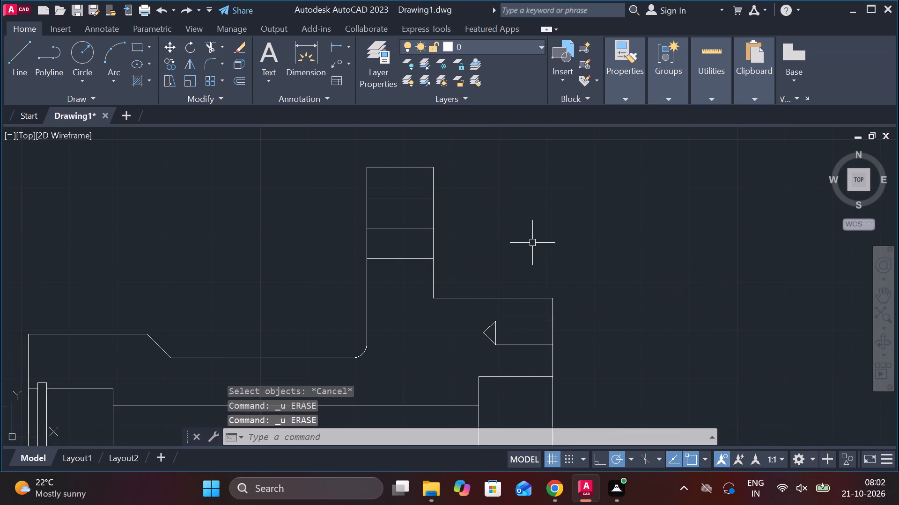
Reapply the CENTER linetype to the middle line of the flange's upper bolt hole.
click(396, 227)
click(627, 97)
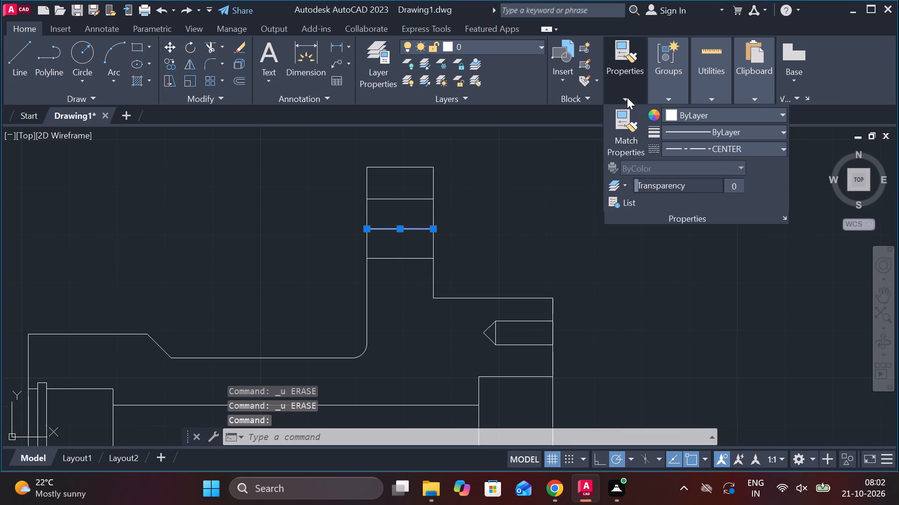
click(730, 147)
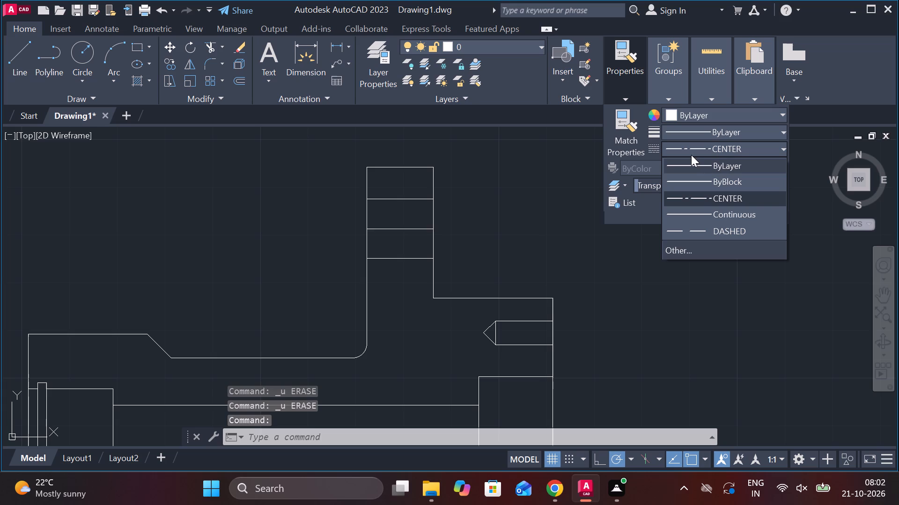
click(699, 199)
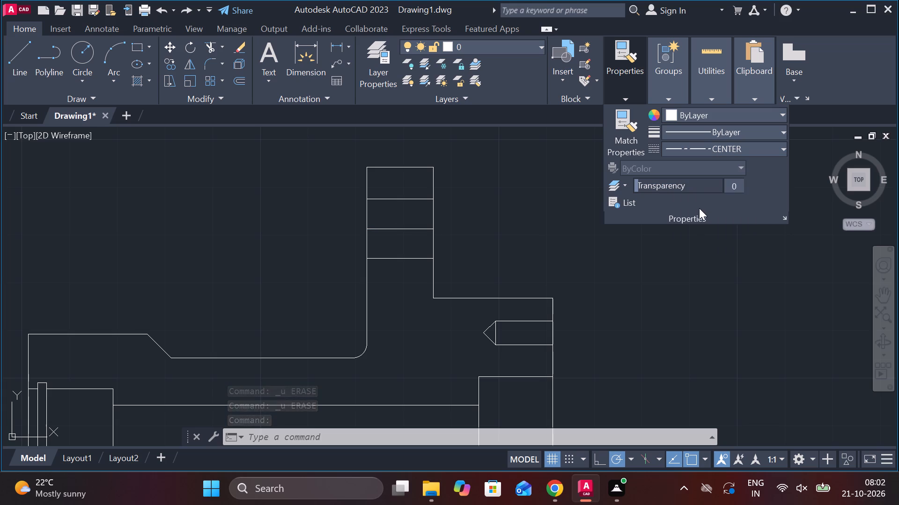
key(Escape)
Change the middle line of the flange's upper bolt hole to the DASHED linetype.
click(421, 229)
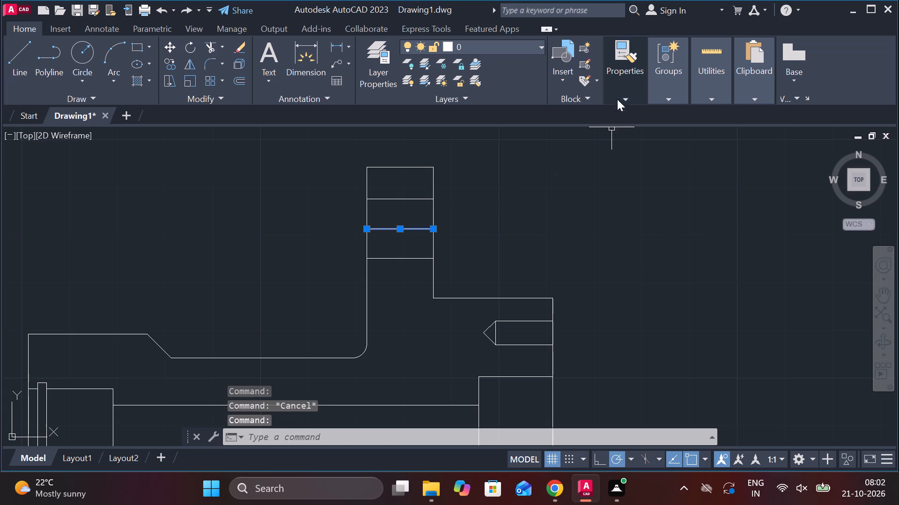
click(620, 93)
click(715, 152)
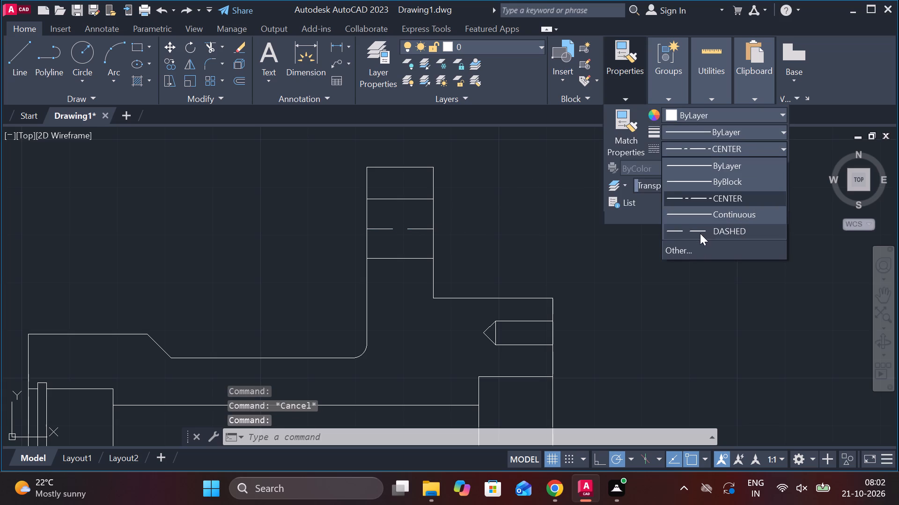
click(700, 233)
scroll(700, 233, down, 2)
key(Escape)
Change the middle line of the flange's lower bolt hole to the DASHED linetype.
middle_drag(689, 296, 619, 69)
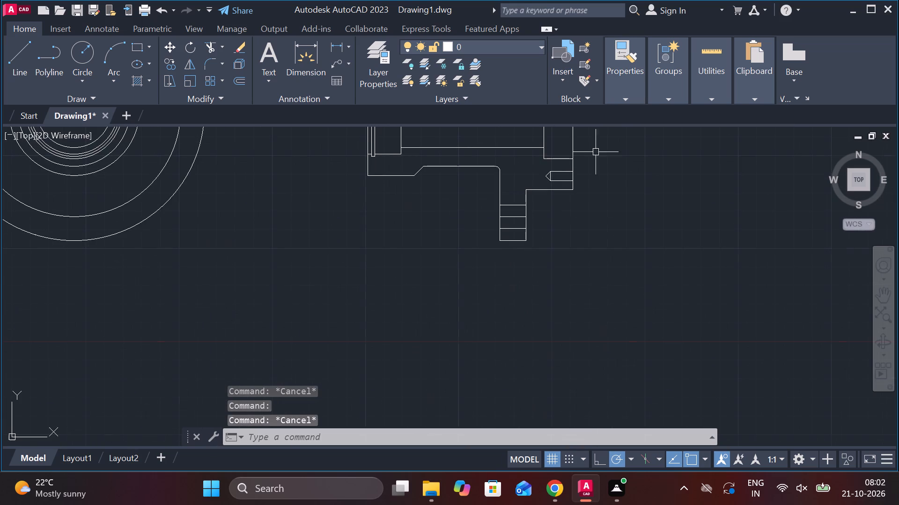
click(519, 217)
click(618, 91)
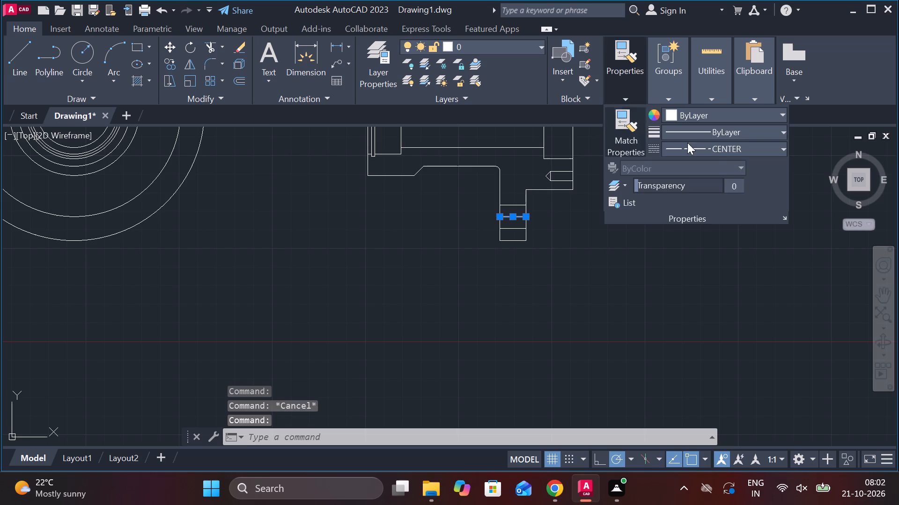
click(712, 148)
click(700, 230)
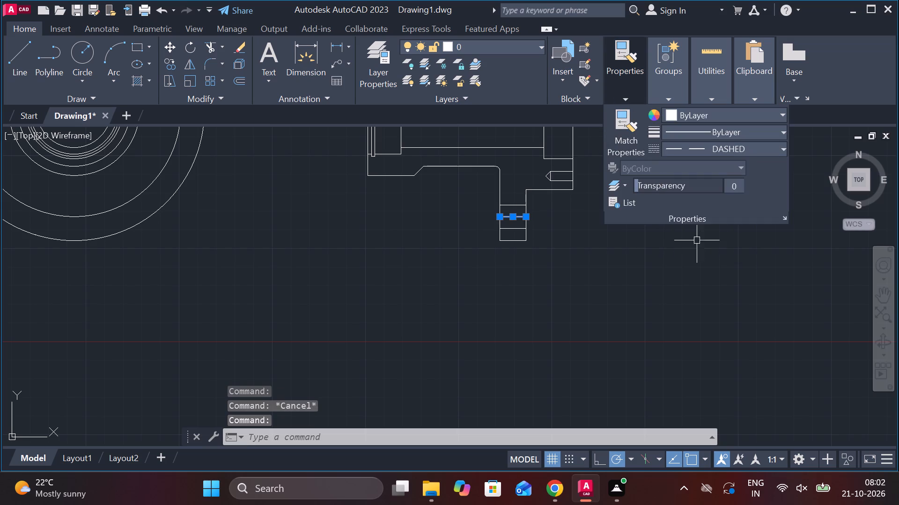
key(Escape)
Erase the dashed line that overlaps the continuous middle line of the flange's lower bolt hole.
scroll(537, 224, up, 2)
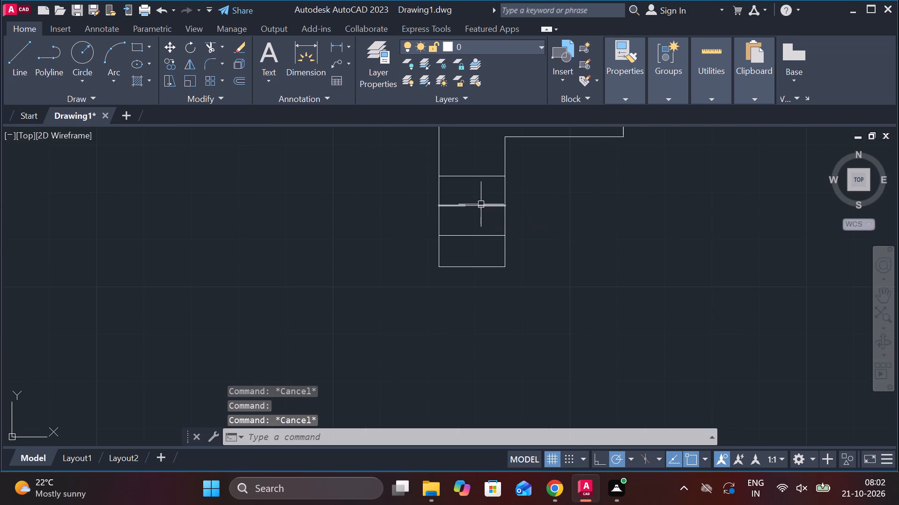
click(481, 205)
scroll(524, 201, up, 2)
key(Escape)
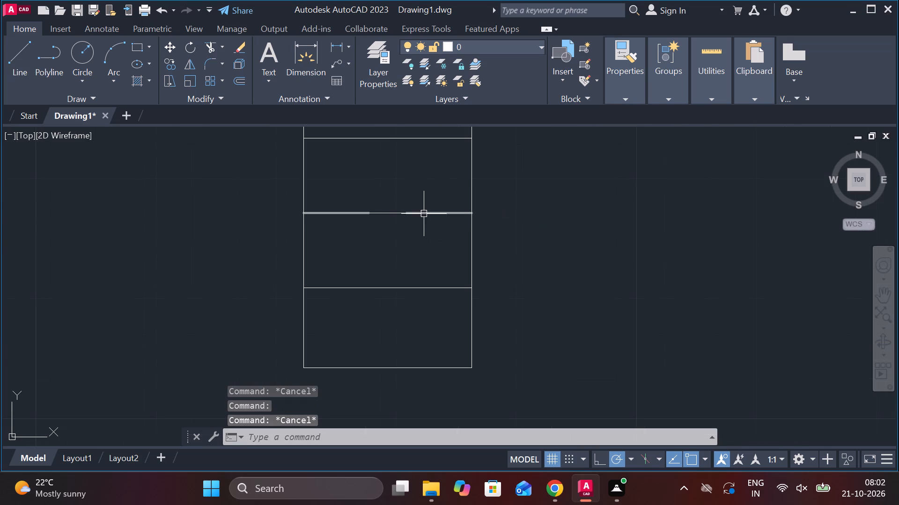
click(424, 214)
text(e)
key(space)
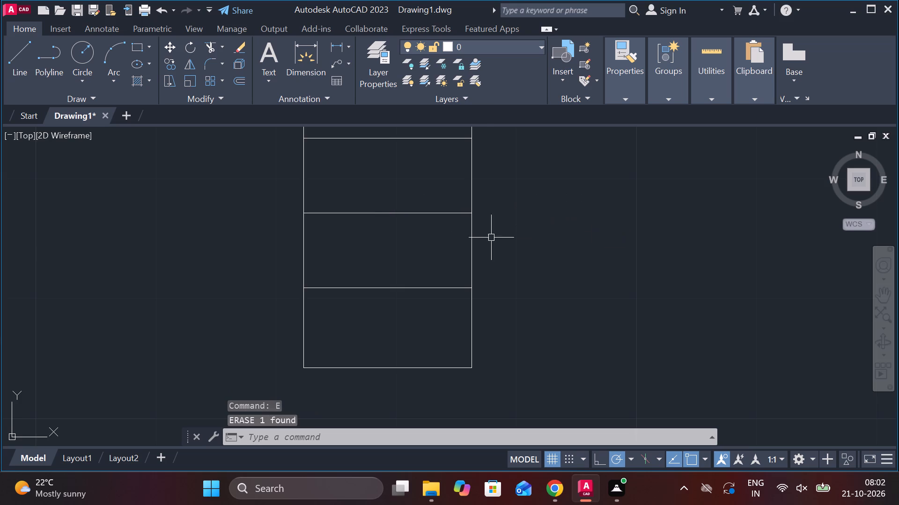
Change the remaining middle line of the lower bolt hole to the DASHED linetype.
click(425, 216)
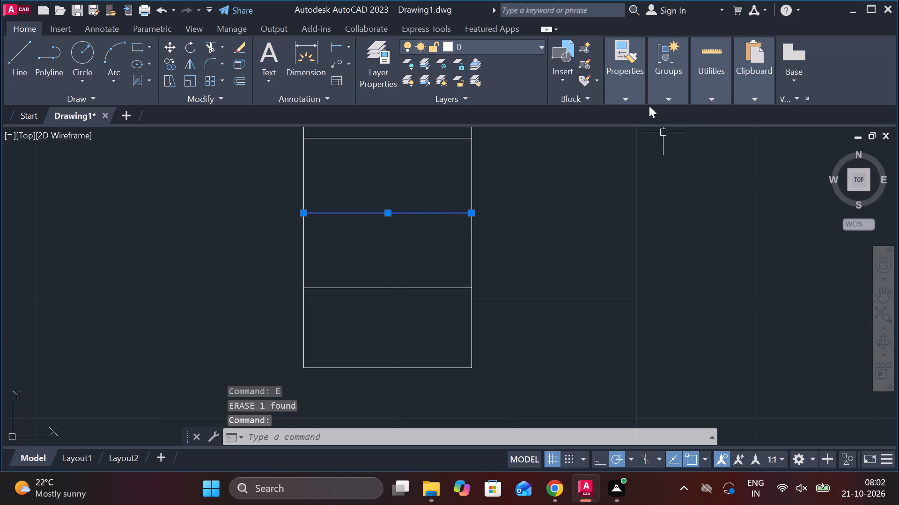
click(633, 103)
click(714, 154)
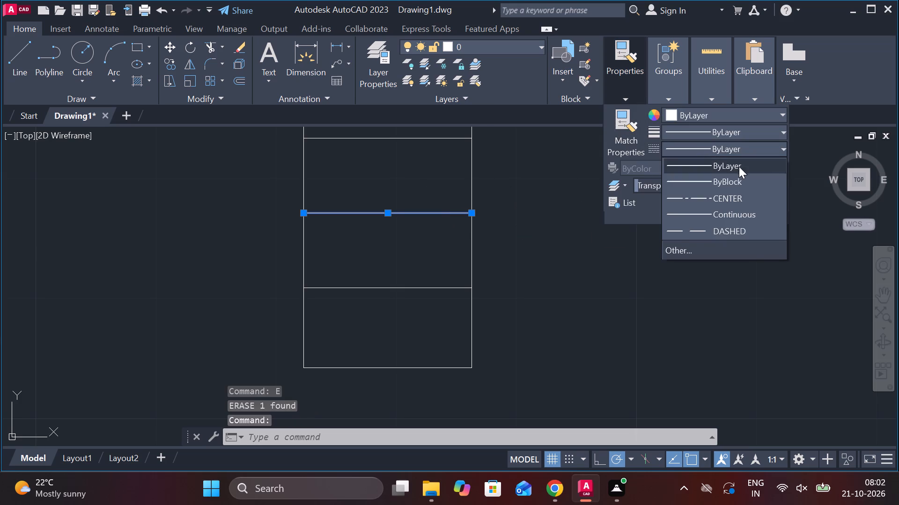
click(702, 225)
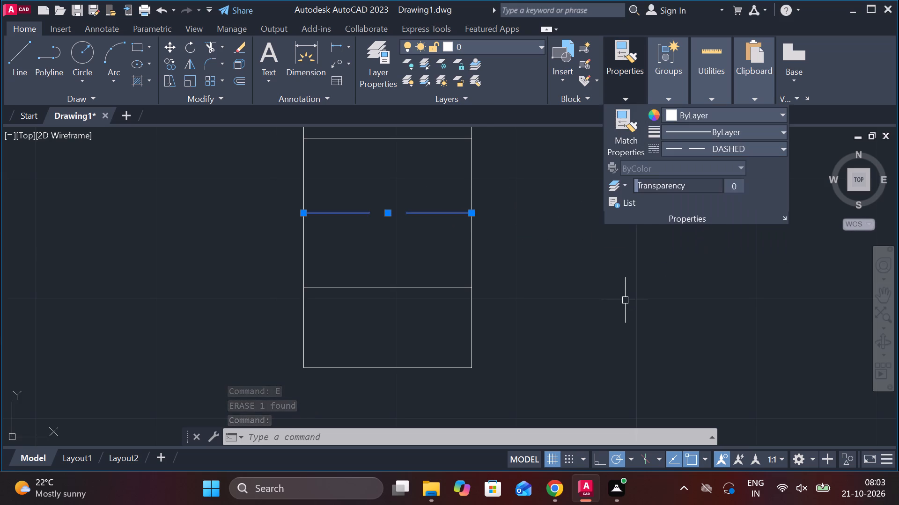
key(Escape)
Look over the side view and the circular view of the part.
scroll(605, 296, down, 5)
scroll(677, 222, up, 1)
middle_drag(675, 222, 644, 218)
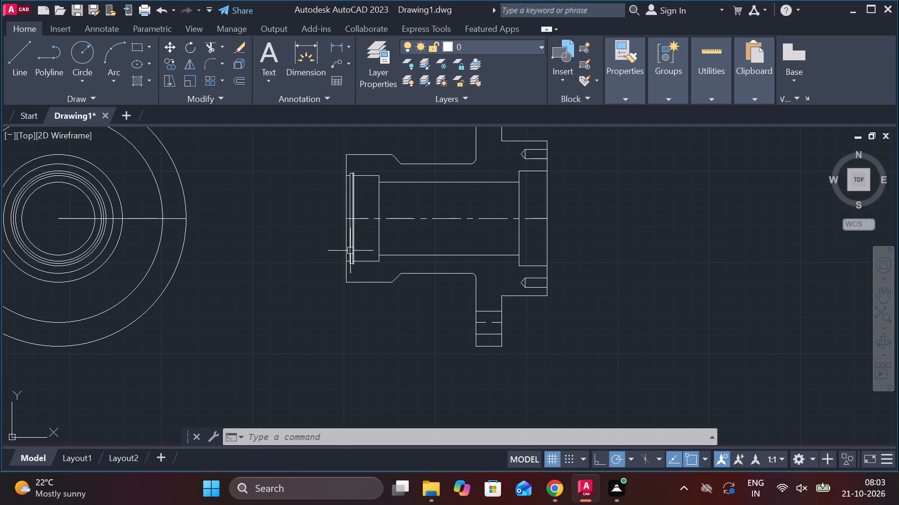
scroll(452, 214, down, 2)
scroll(386, 219, up, 1)
middle_drag(394, 220, 433, 225)
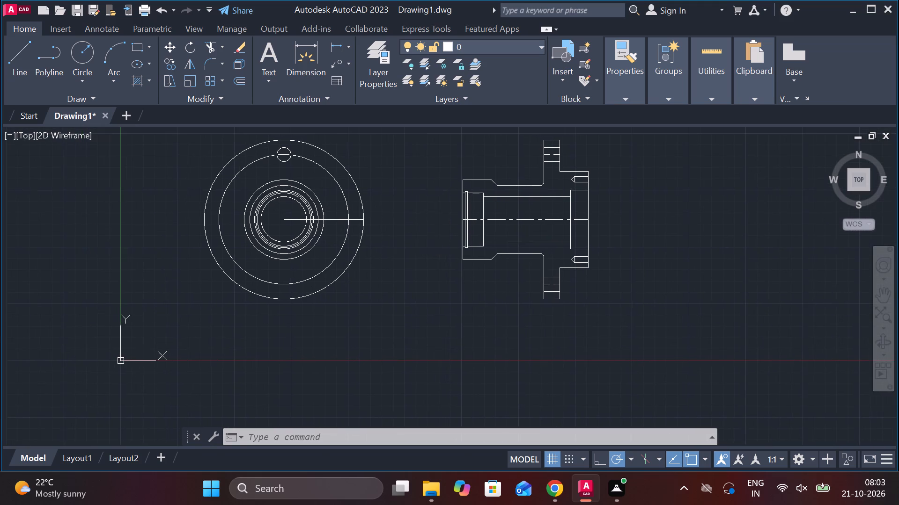
scroll(465, 232, up, 1)
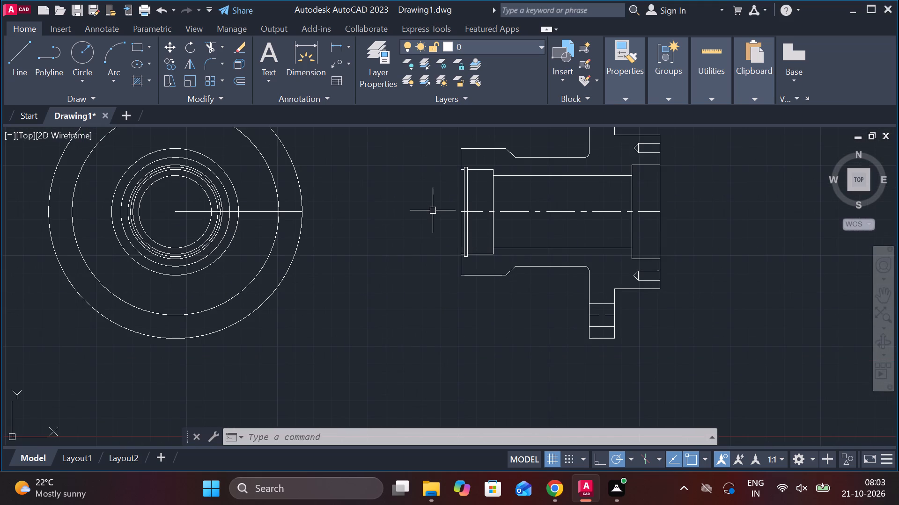
scroll(433, 210, down, 1)
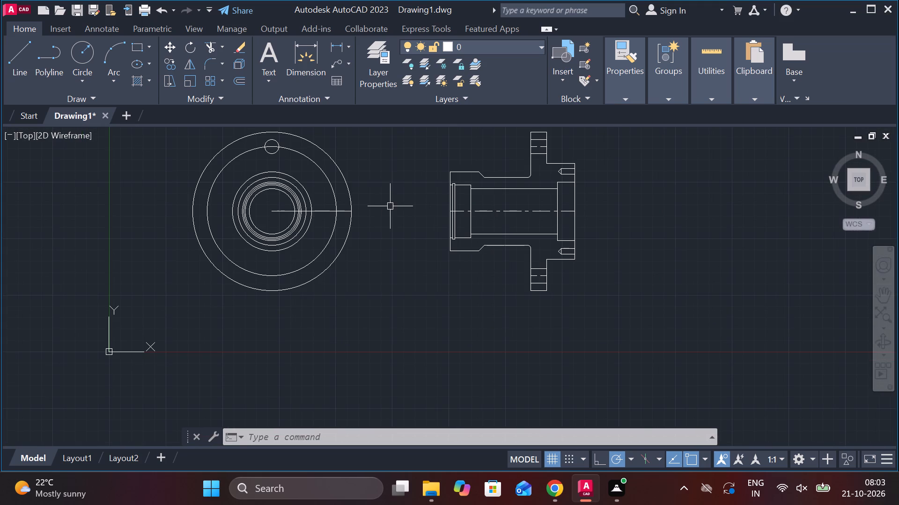
Erase the inner concentric circles and the horizontal radius line from the circular view, keeping the outer circle, bolt circle and bolt hole.
middle_drag(395, 206, 541, 195)
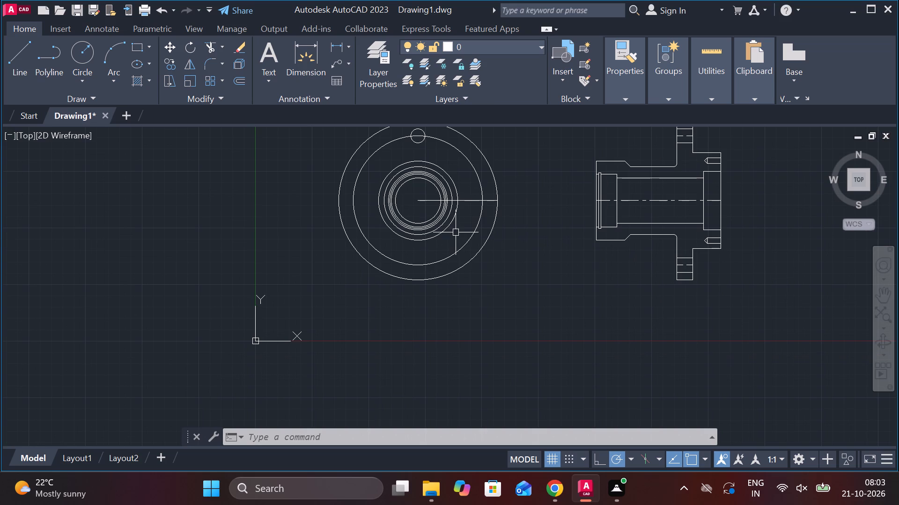
drag(456, 230, 451, 225)
click(394, 162)
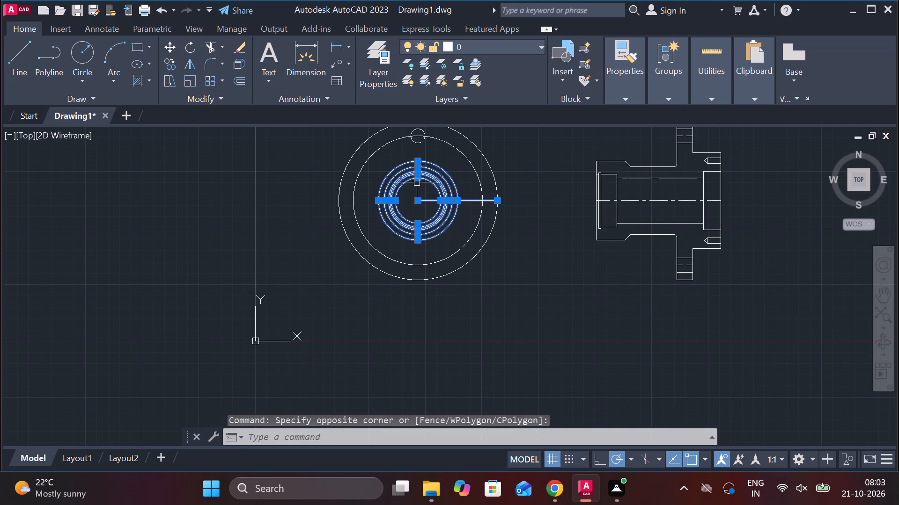
text(e)
key(space)
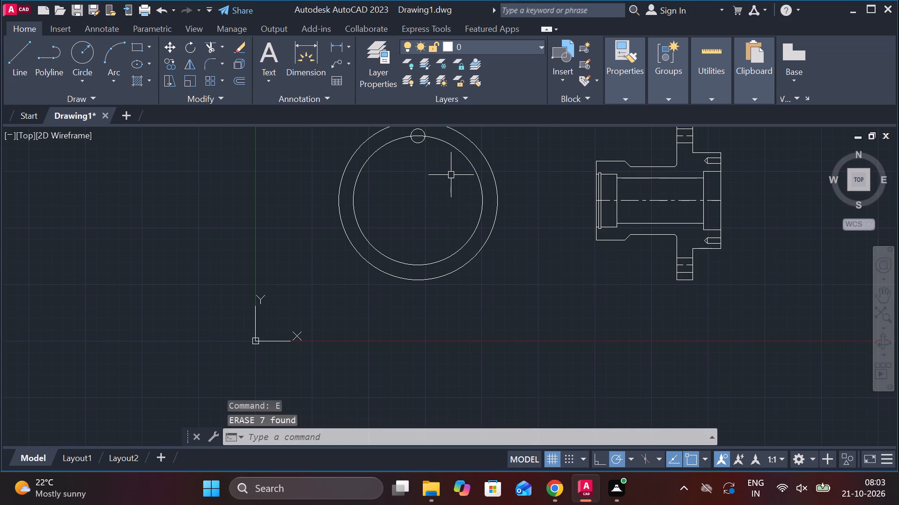
Change the bolt circle in the circular view to the DASHED linetype.
click(457, 154)
click(615, 91)
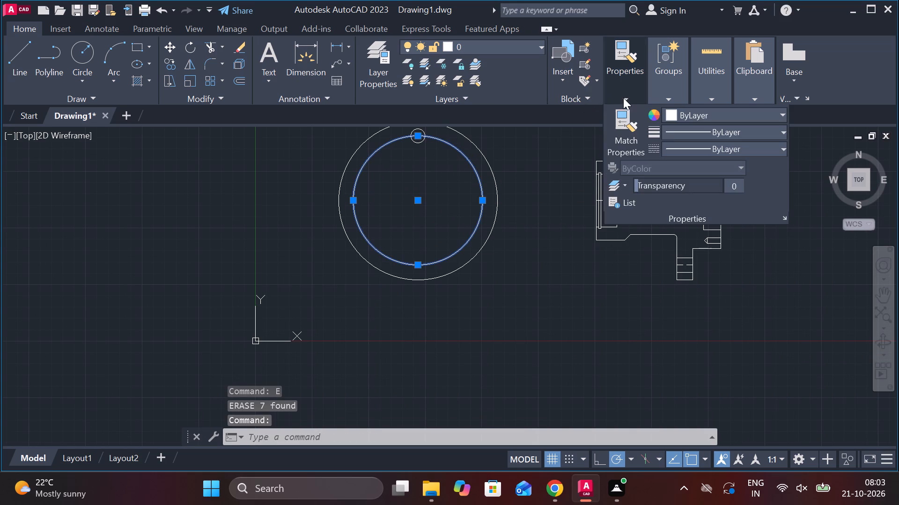
click(729, 155)
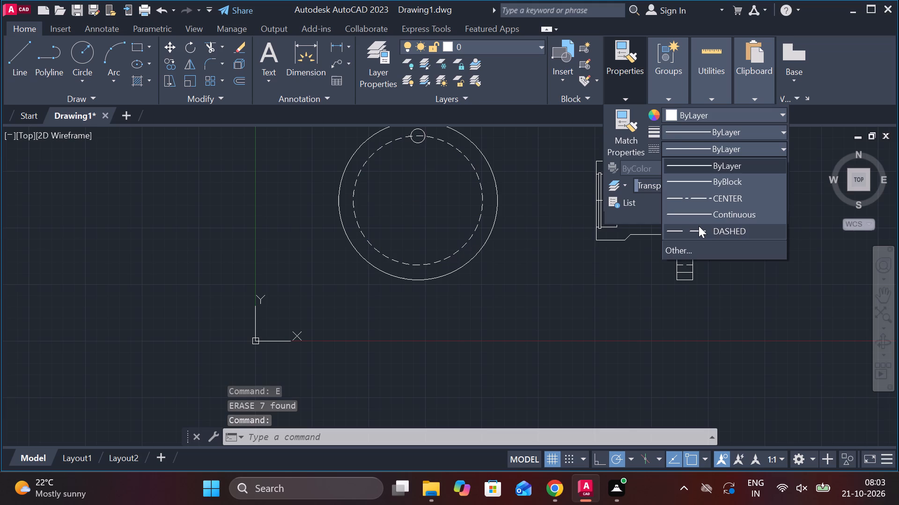
click(699, 226)
key(Escape)
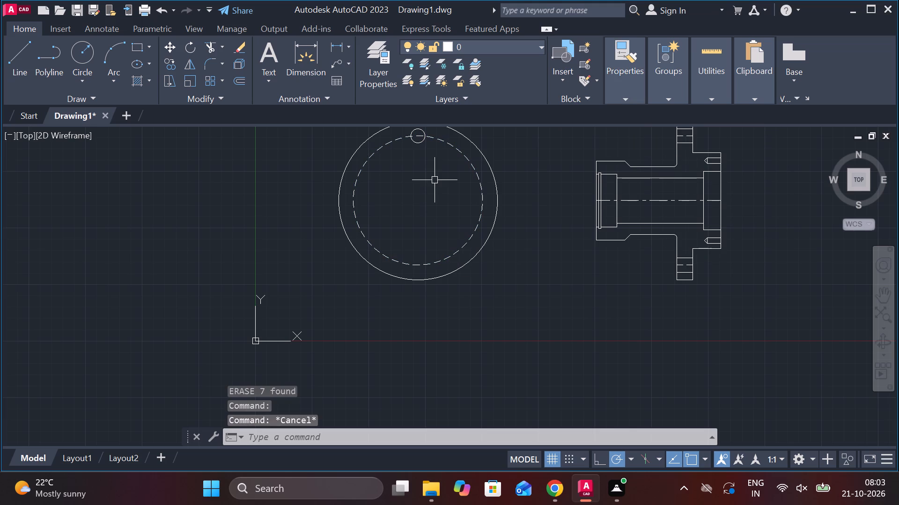
Create a polar array of the bolt hole about the circular view's centre with 6 items over 360 degrees.
middle_drag(437, 179, 450, 216)
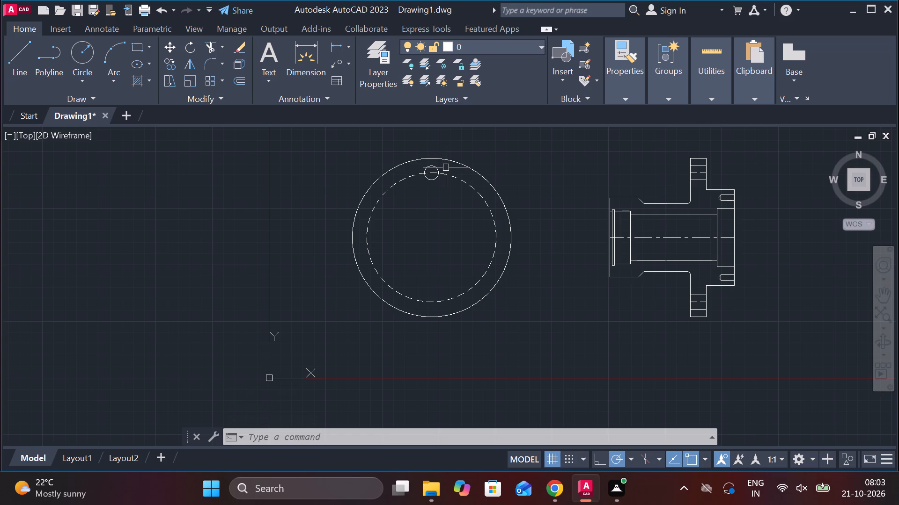
scroll(448, 167, up, 2)
click(415, 166)
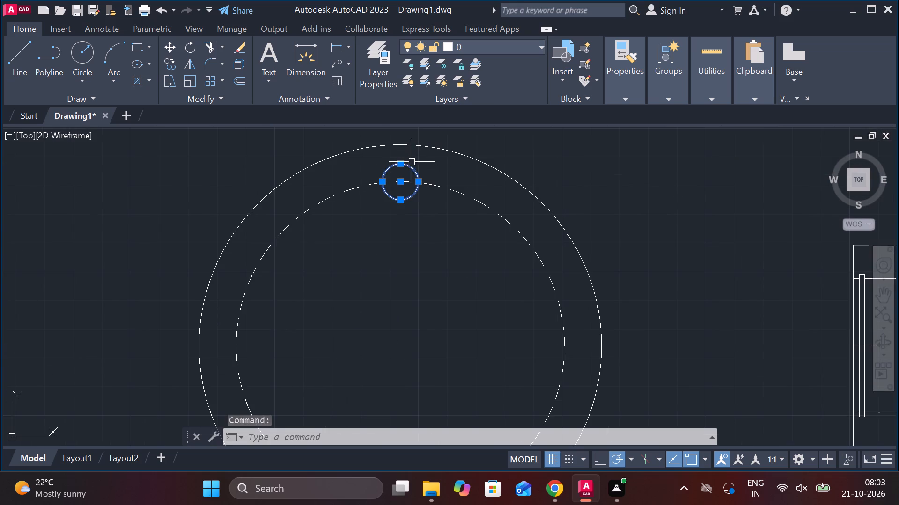
click(221, 79)
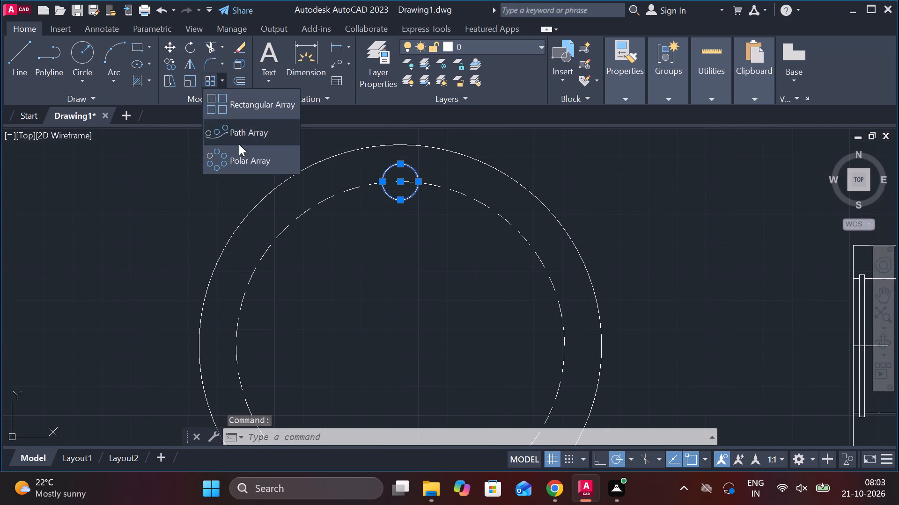
click(248, 159)
scroll(577, 267, down, 2)
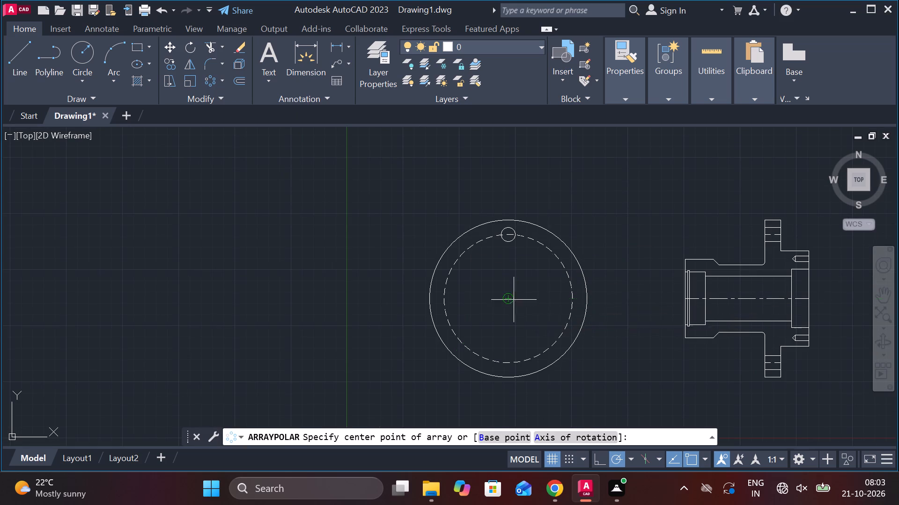
click(508, 296)
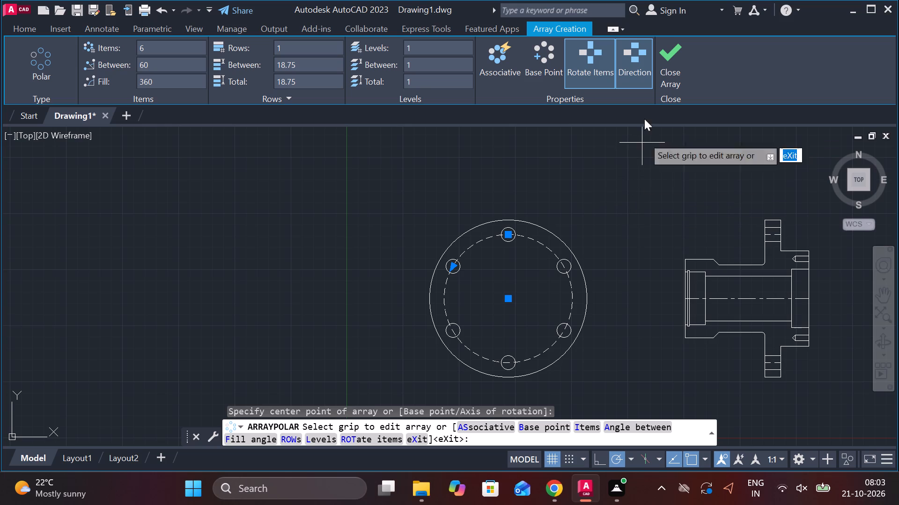
click(661, 73)
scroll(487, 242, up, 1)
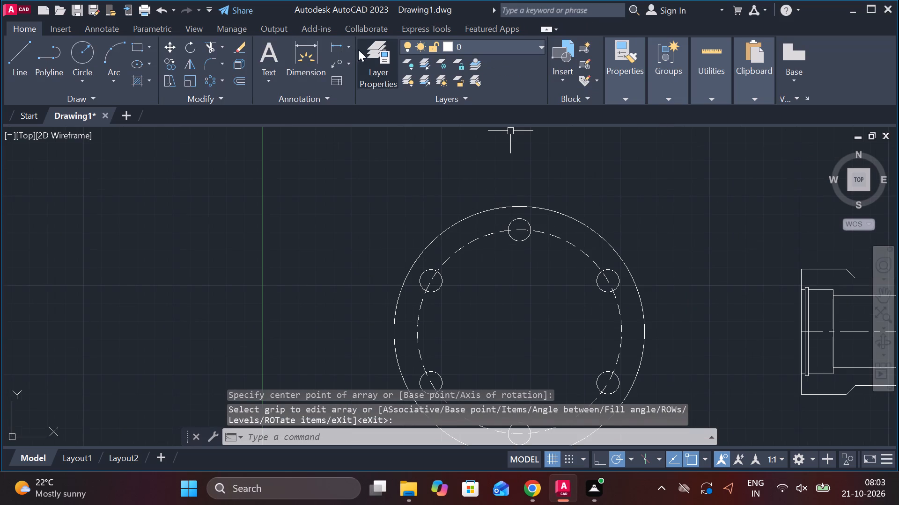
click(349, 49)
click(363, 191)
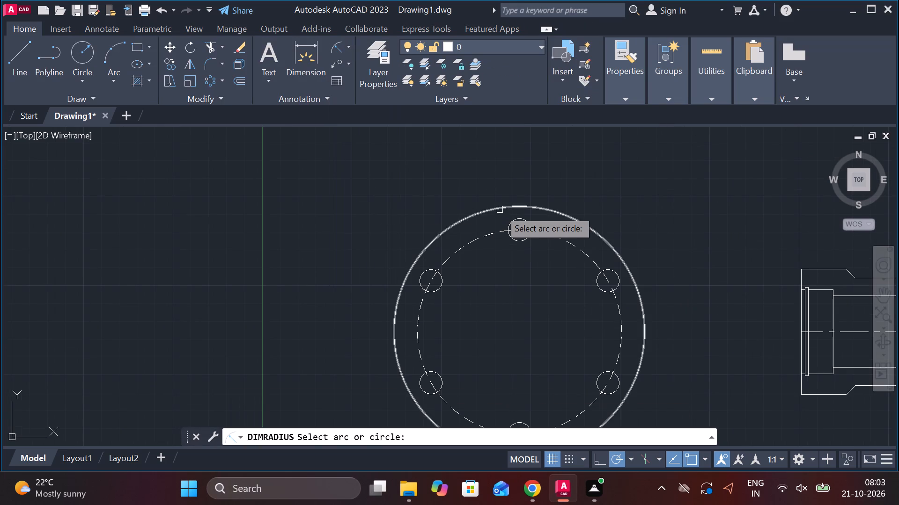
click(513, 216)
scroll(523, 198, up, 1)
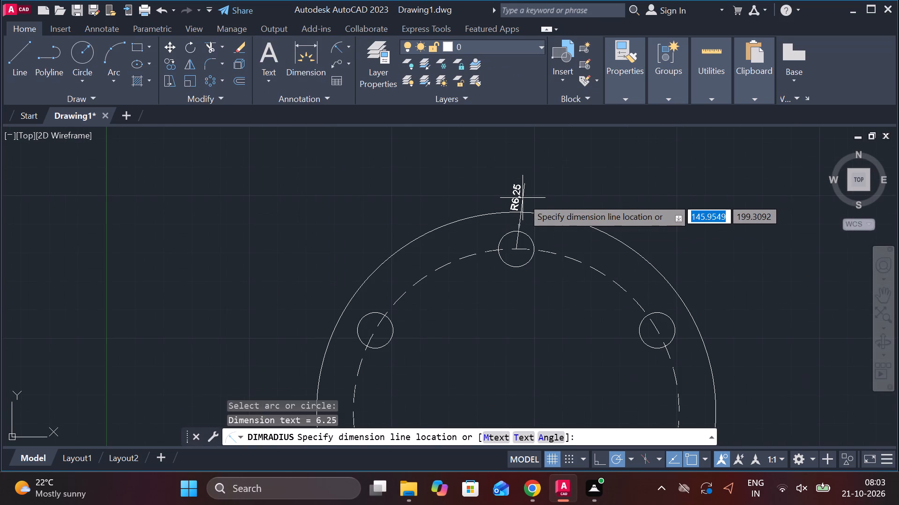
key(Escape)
Draw a circle of radius 42.5 at the centre of the circular view.
scroll(531, 202, down, 2)
middle_drag(533, 229, 467, 161)
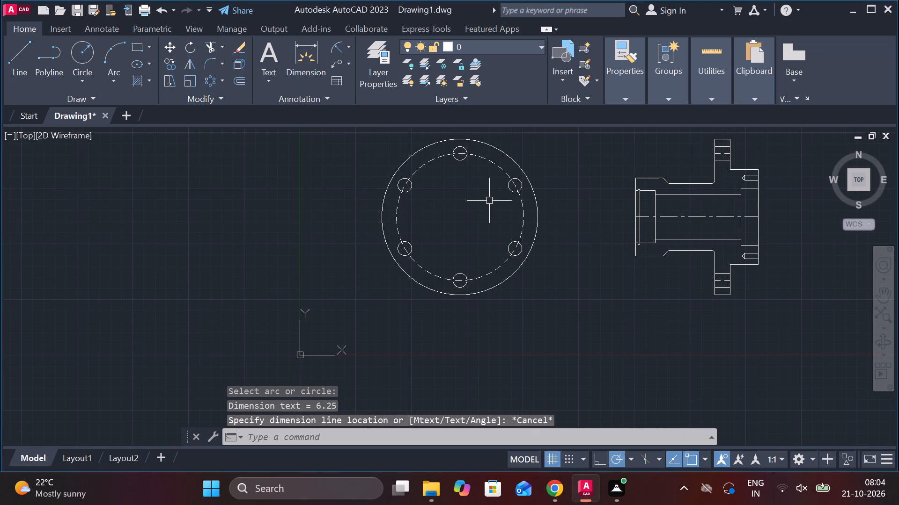
text(c)
key(space)
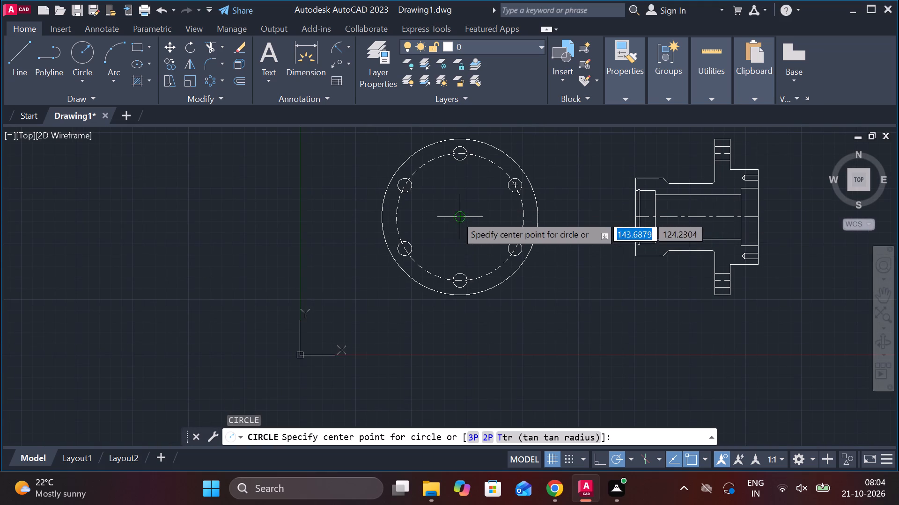
click(456, 216)
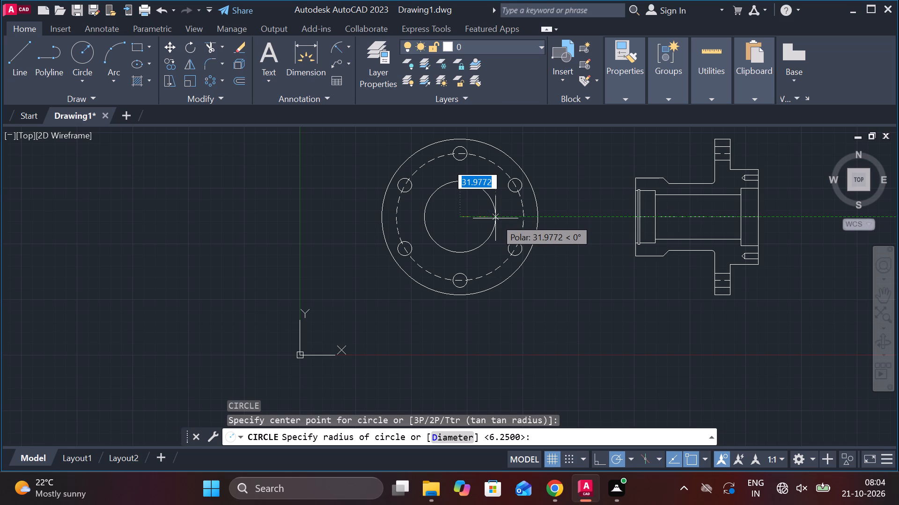
text(42.5)
key(Return)
Draw a concentric circle of diameter 70.5 at the circular view's centre.
key(space)
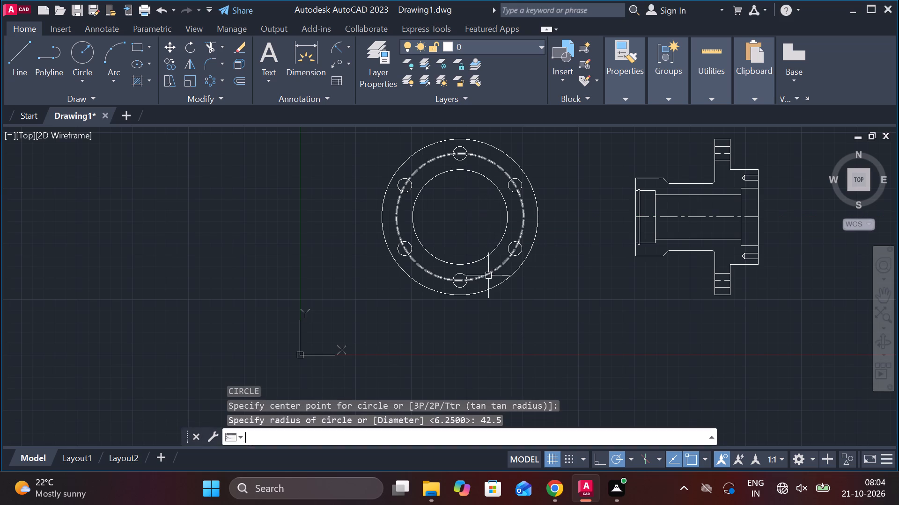
click(459, 216)
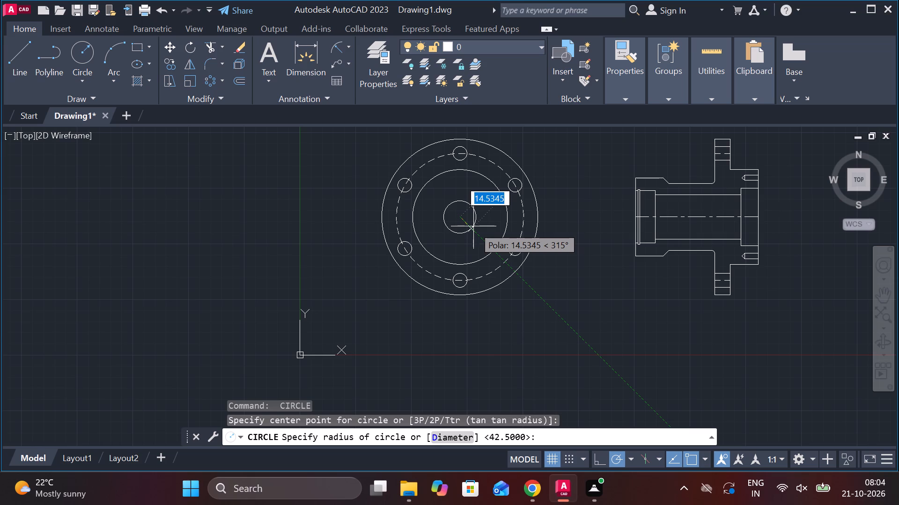
text(d)
key(space)
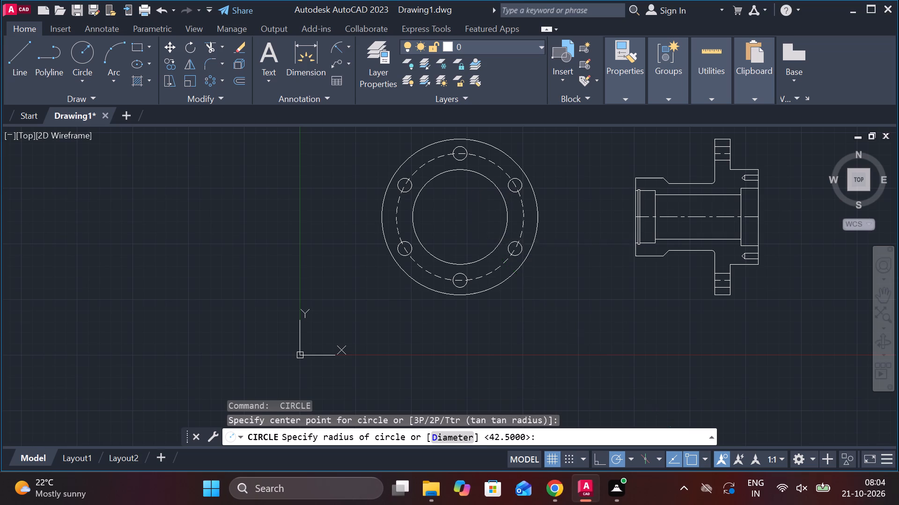
text(70)
key(period)
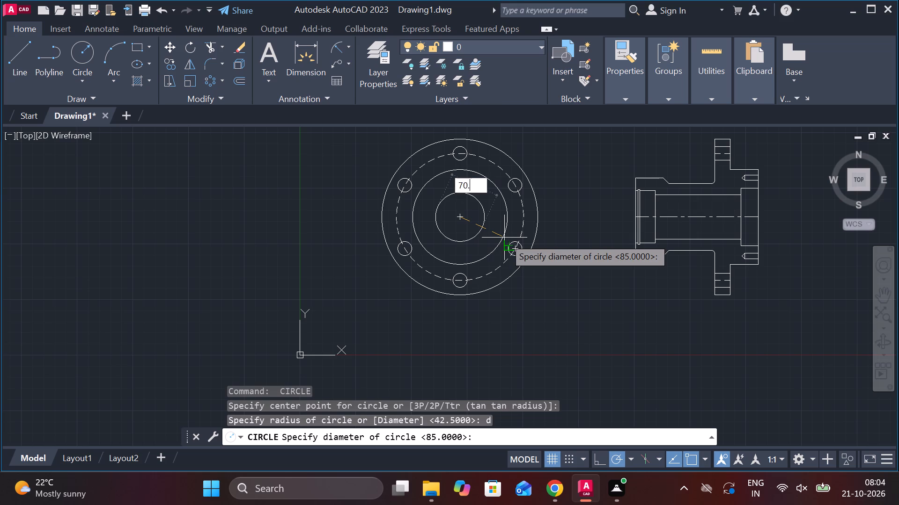
key(5)
key(Return)
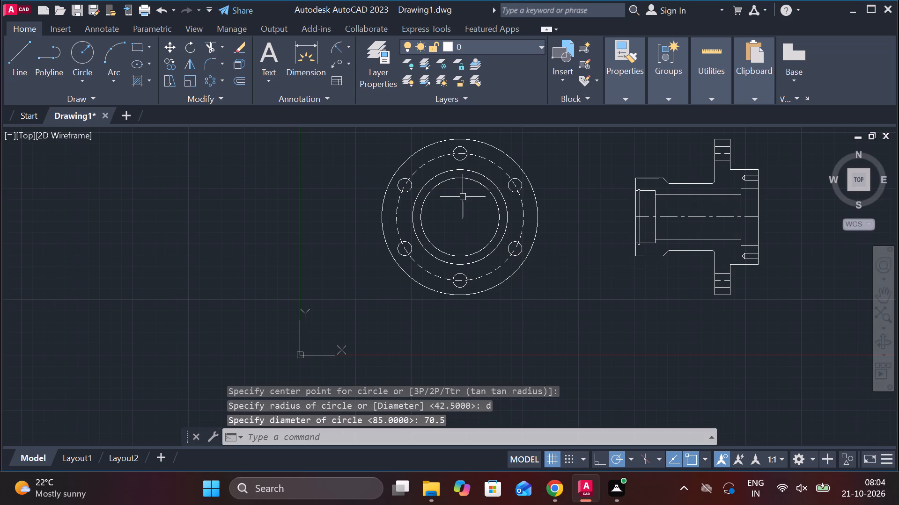
Draw a small hole circle of diameter 5 centred on the top quadrant of the 70.5 diameter circle.
scroll(441, 196, up, 2)
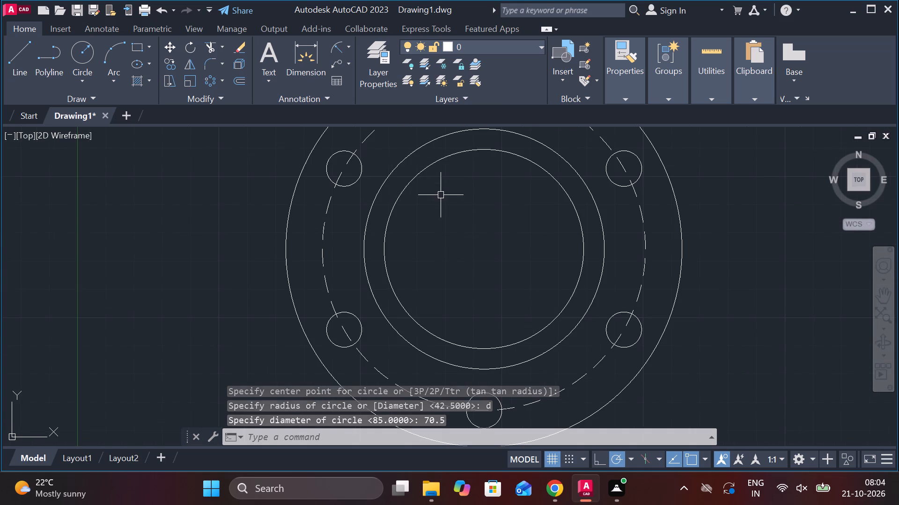
middle_drag(501, 181, 488, 217)
key(c)
key(space)
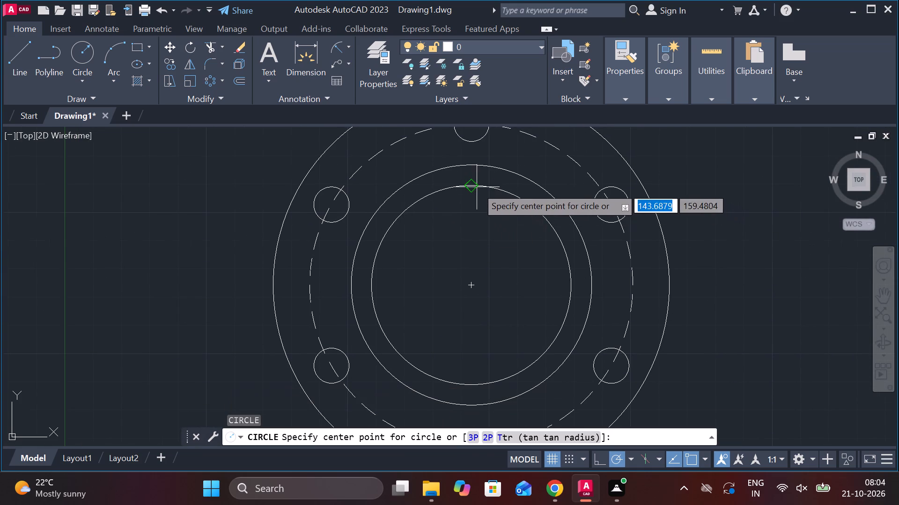
click(477, 187)
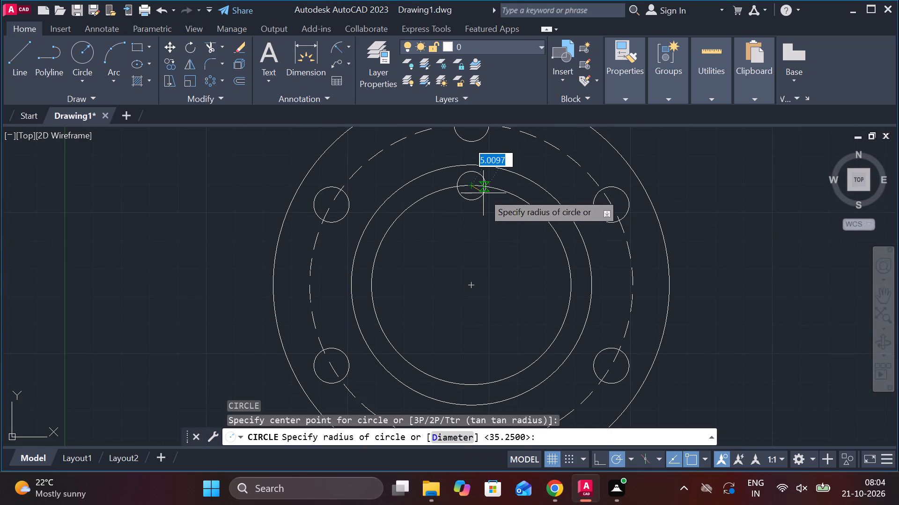
text(d)
key(space)
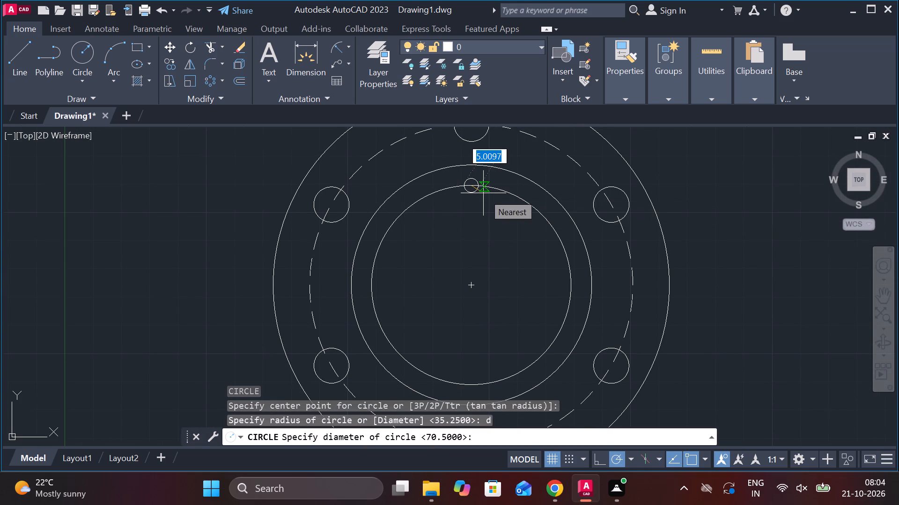
text(5)
key(space)
Create a polar array of the small 5 diameter hole about the circular view's centre with 4 items over 360 degrees.
scroll(484, 194, up, 2)
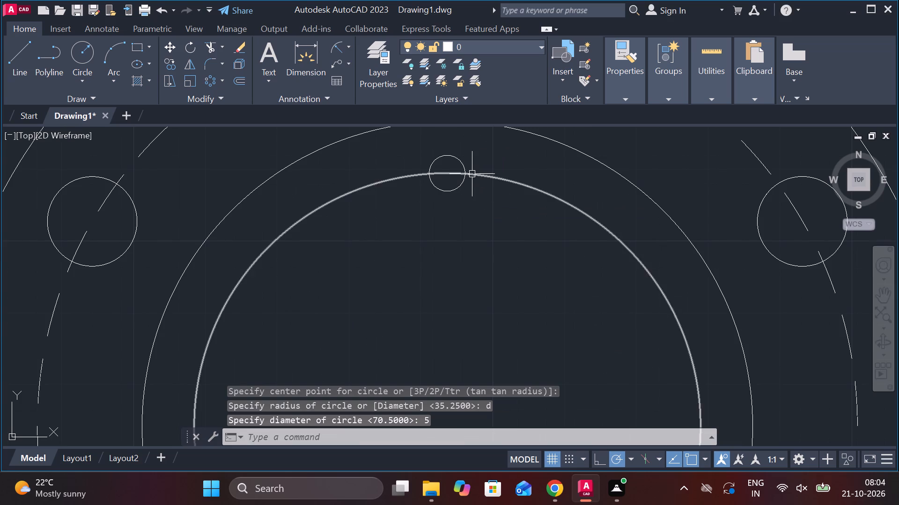
click(461, 164)
scroll(459, 158, down, 2)
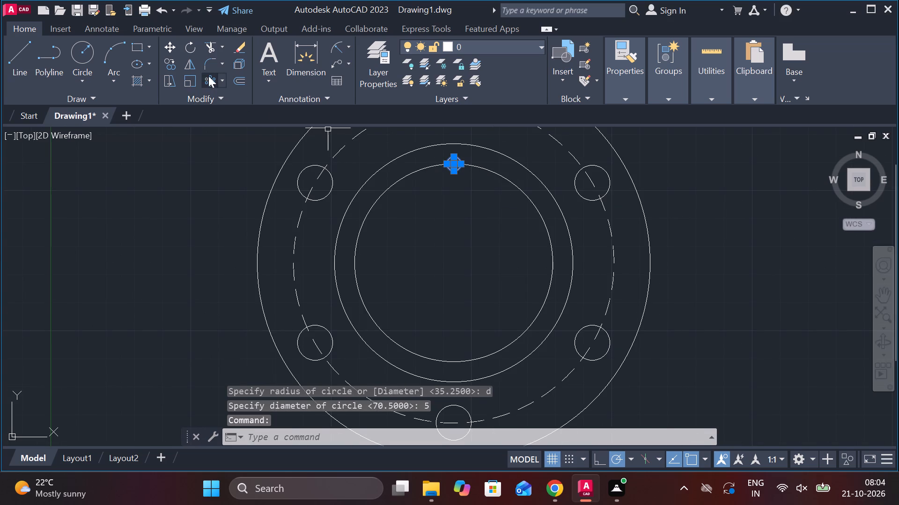
click(208, 76)
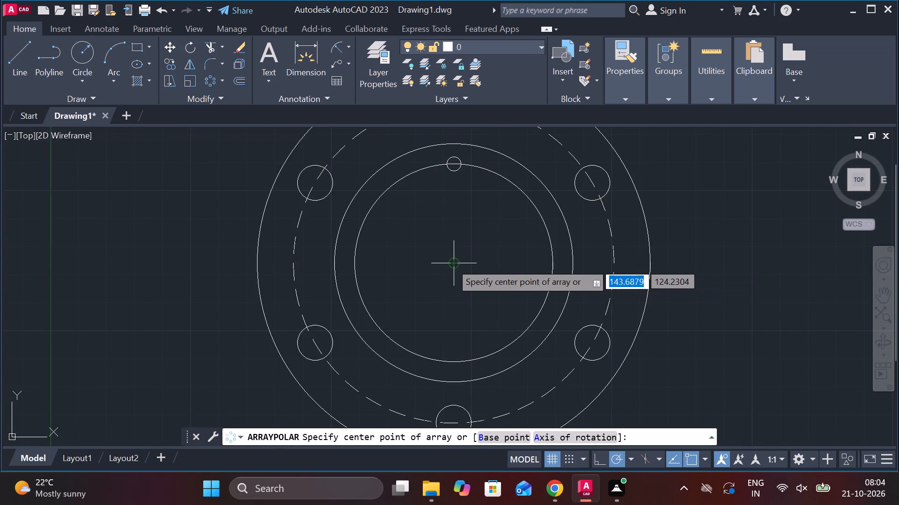
click(451, 263)
click(184, 44)
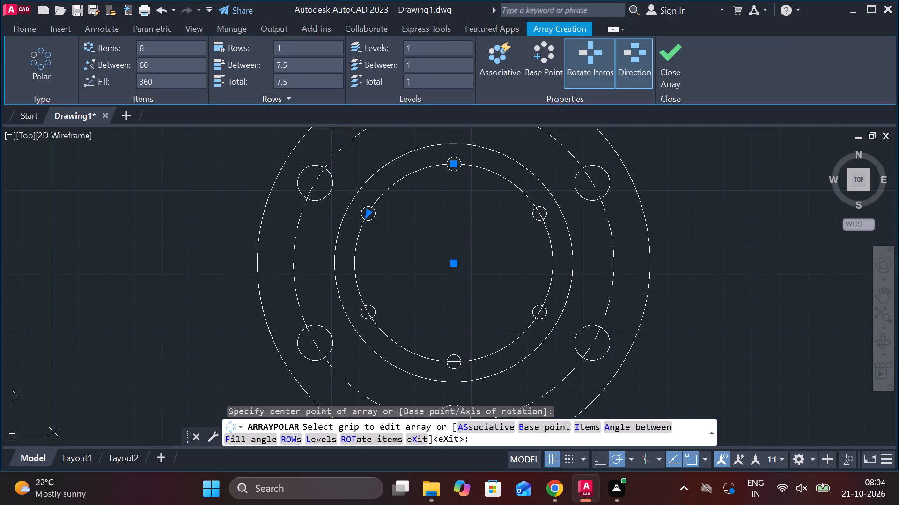
text(4)
key(space)
key(space)
key(Return)
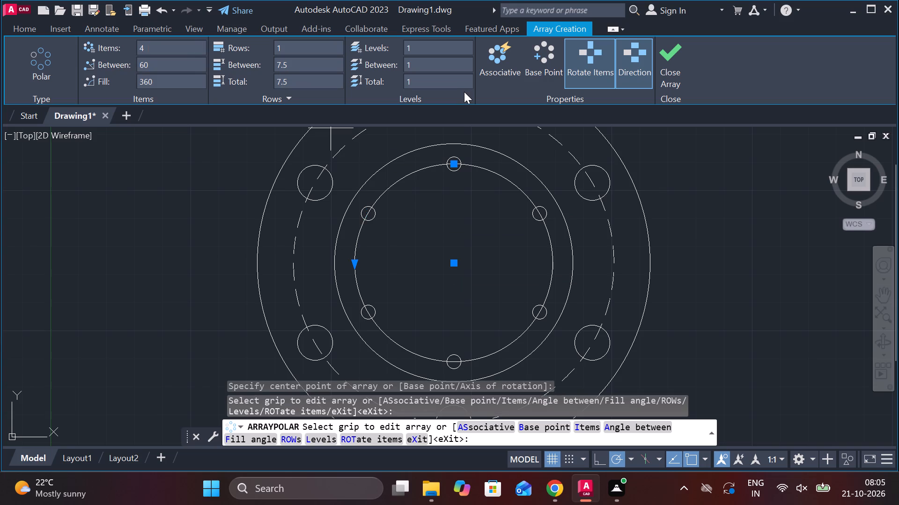
click(671, 68)
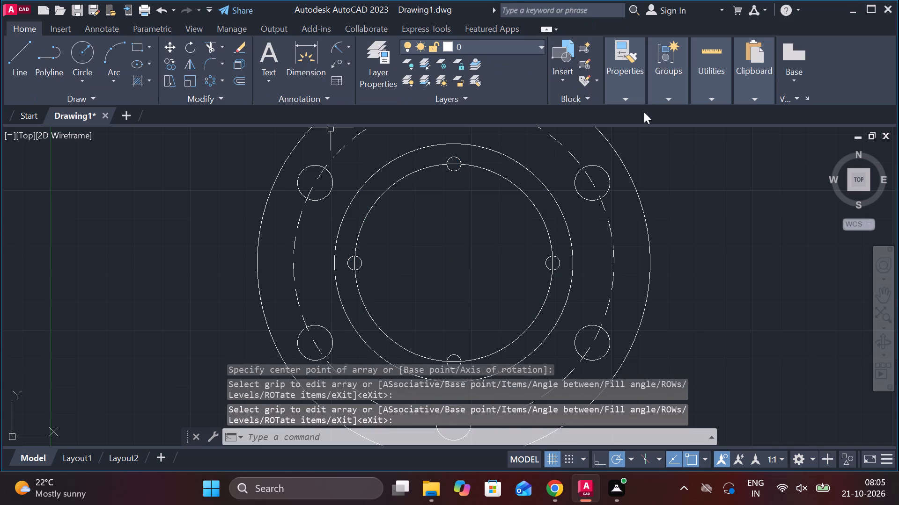
Change the 70.5 diameter circle through the four small holes to the DASHED linetype.
click(515, 181)
click(617, 104)
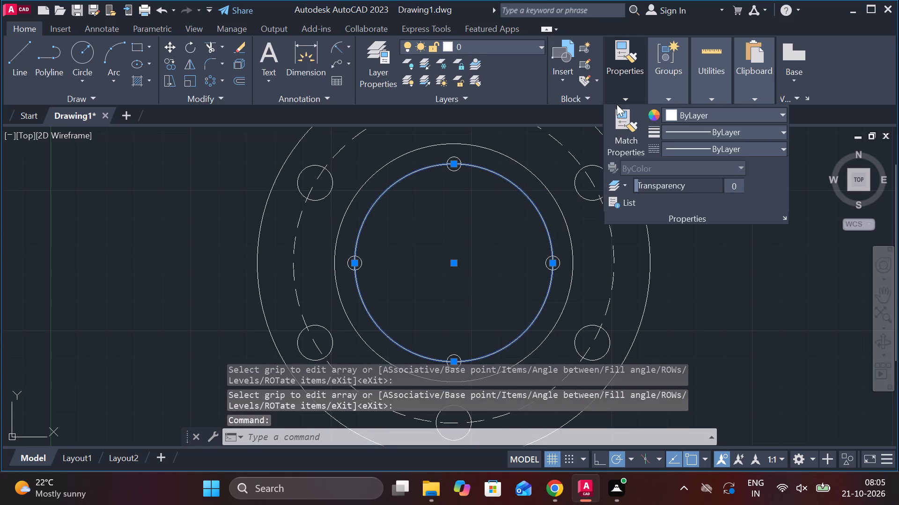
click(690, 144)
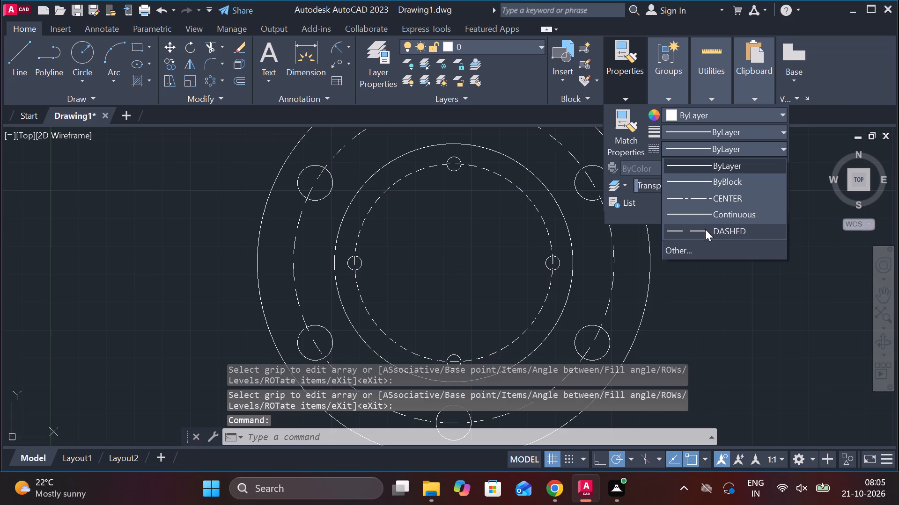
click(705, 229)
key(Escape)
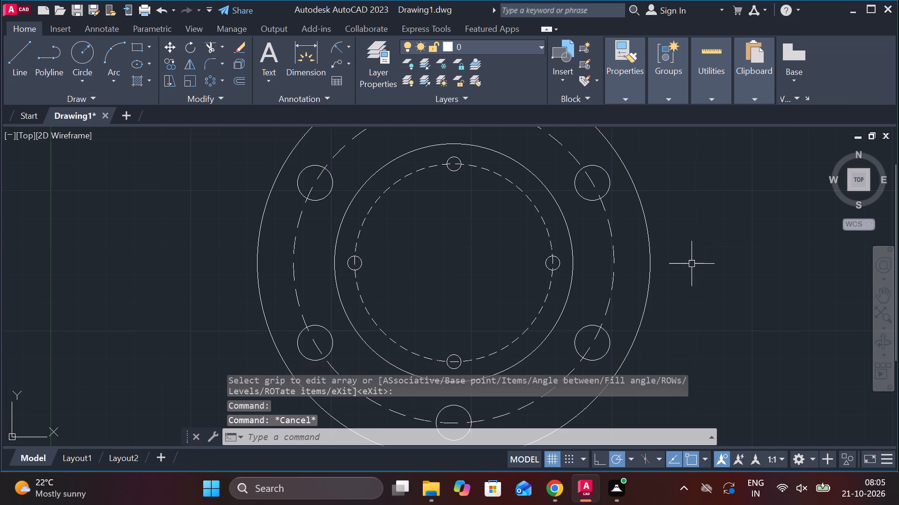
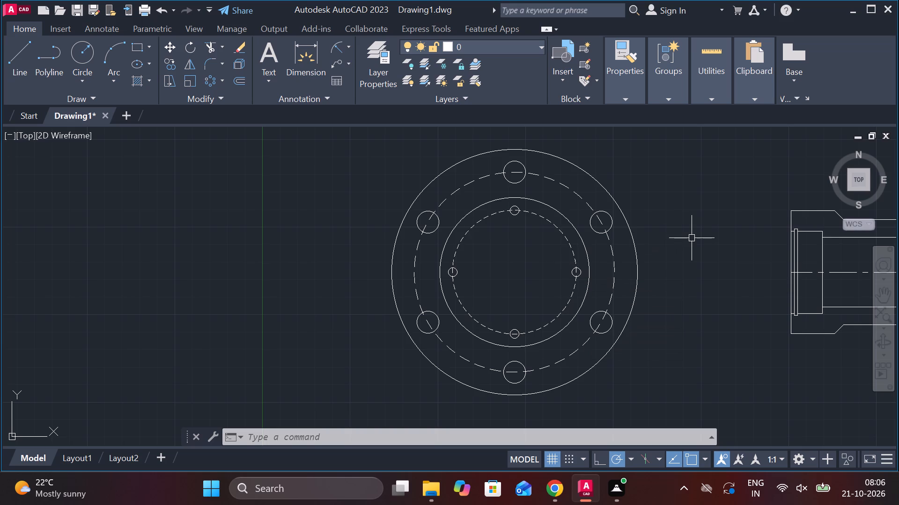
Draw a concentric circle of diameter 52 at the circular view's centre.
text(c)
key(space)
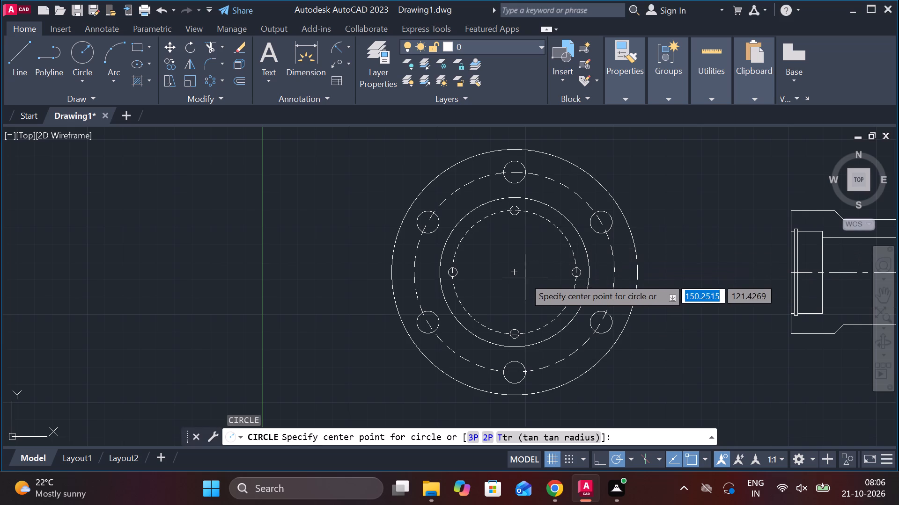
click(517, 273)
key(d)
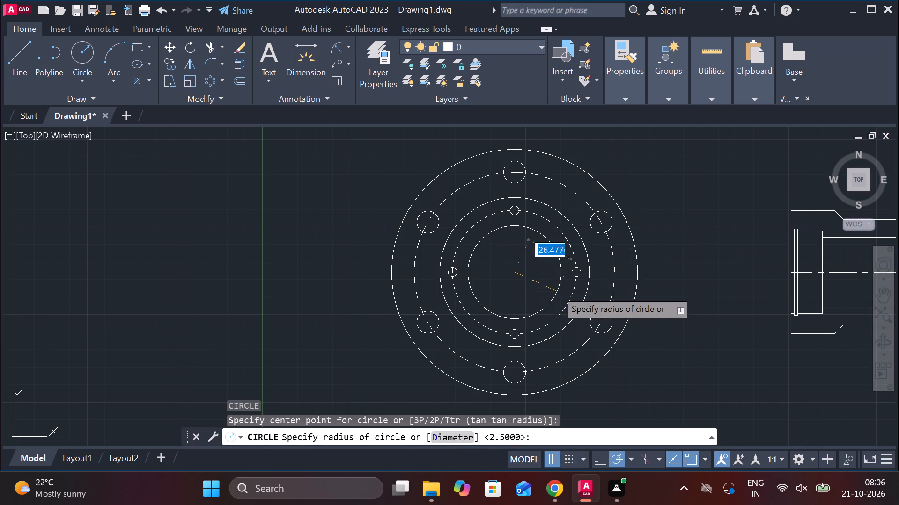
key(space)
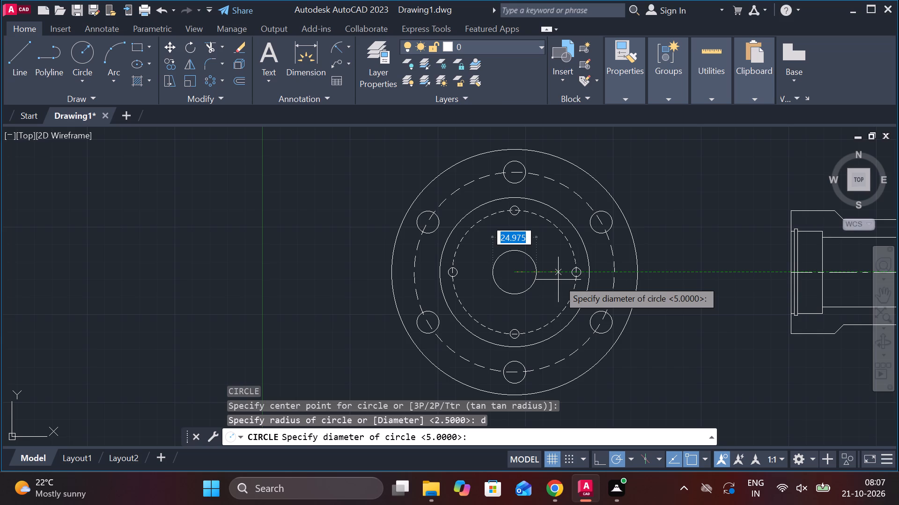
text(d)
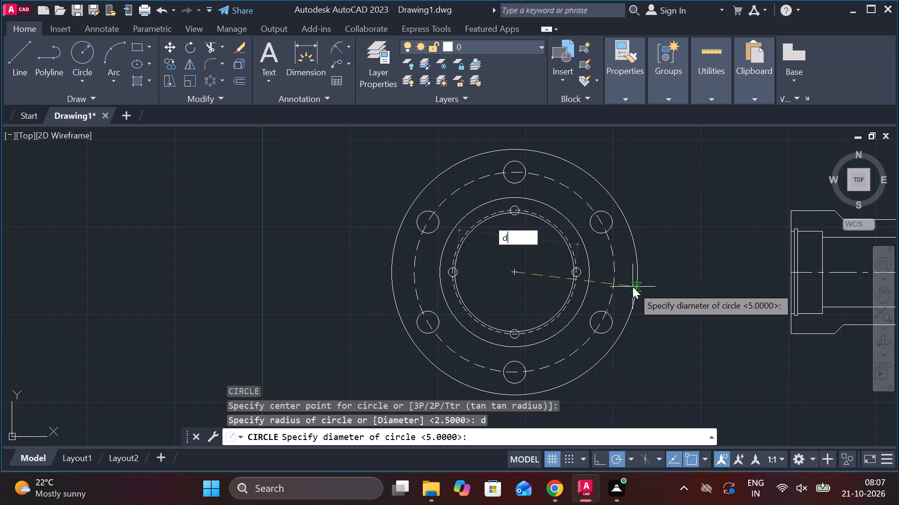
key(space)
key(BackSpace)
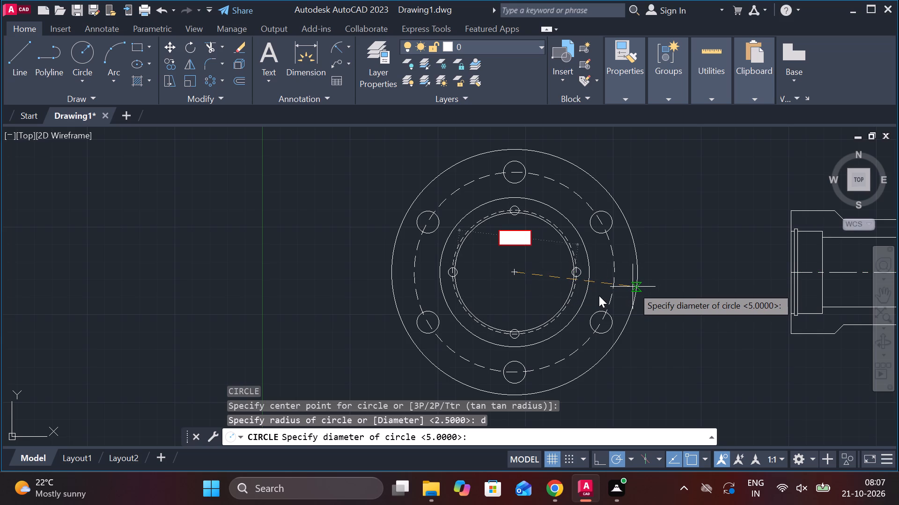
key(5)
key(2)
key(space)
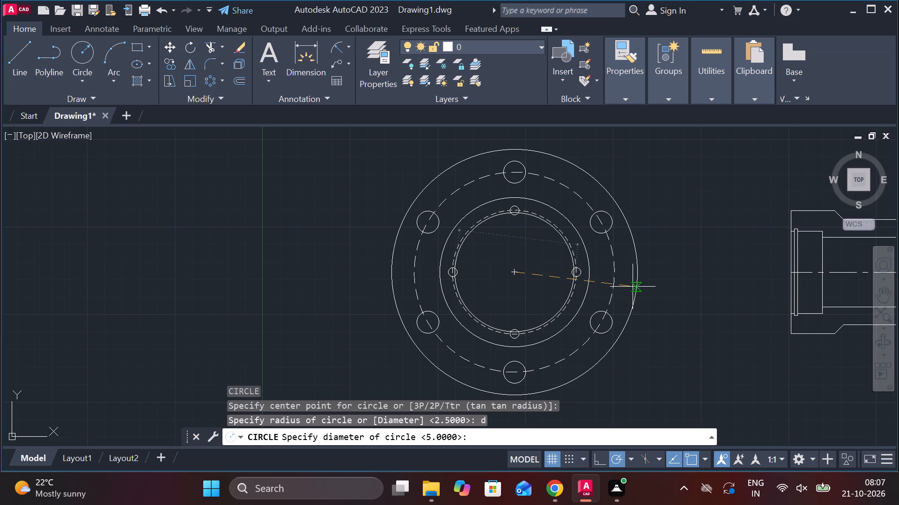
Draw a concentric circle of diameter 40 at the circular view's centre.
text(c)
key(space)
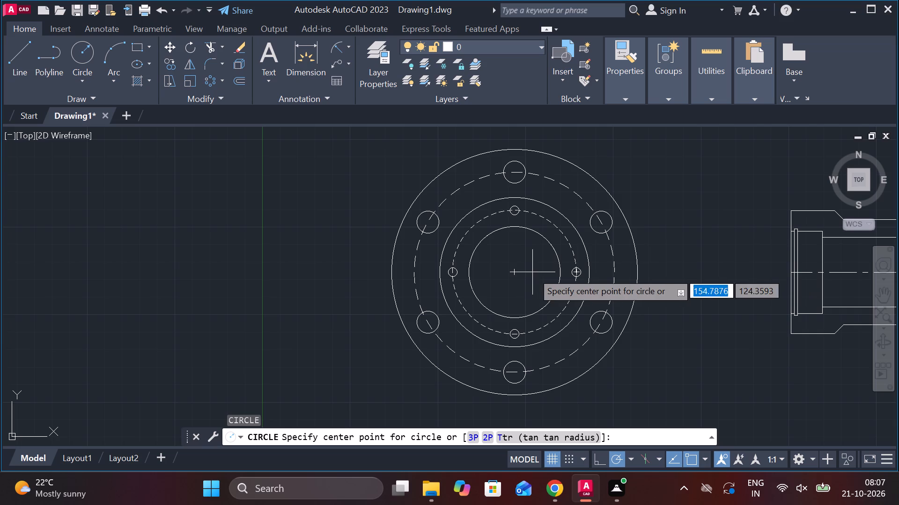
click(515, 274)
text(d)
key(space)
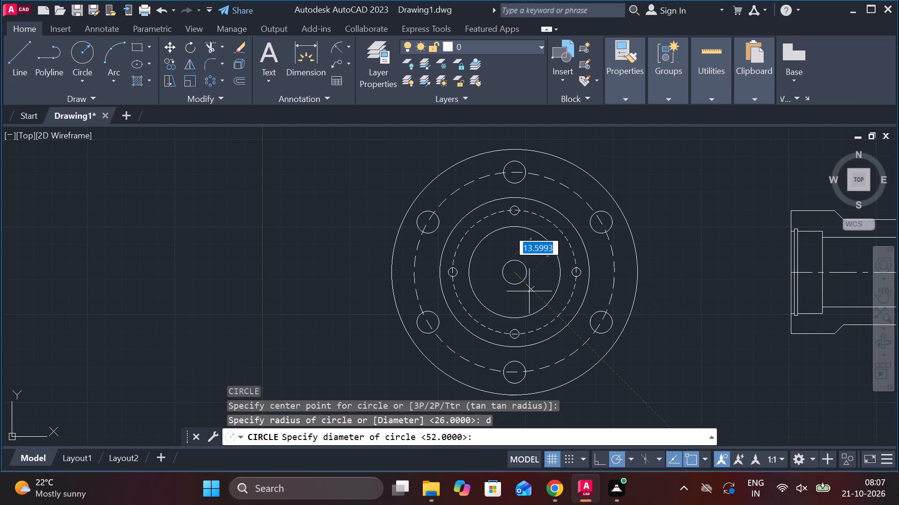
text(40)
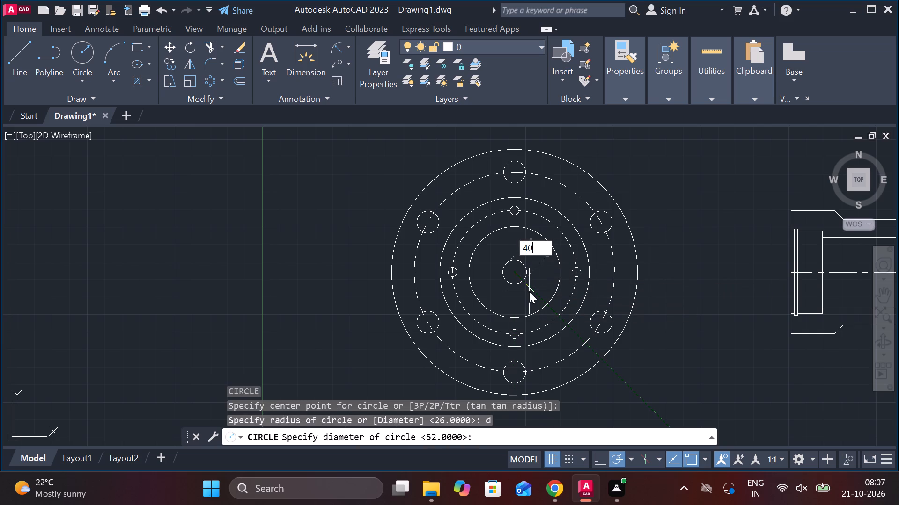
key(Return)
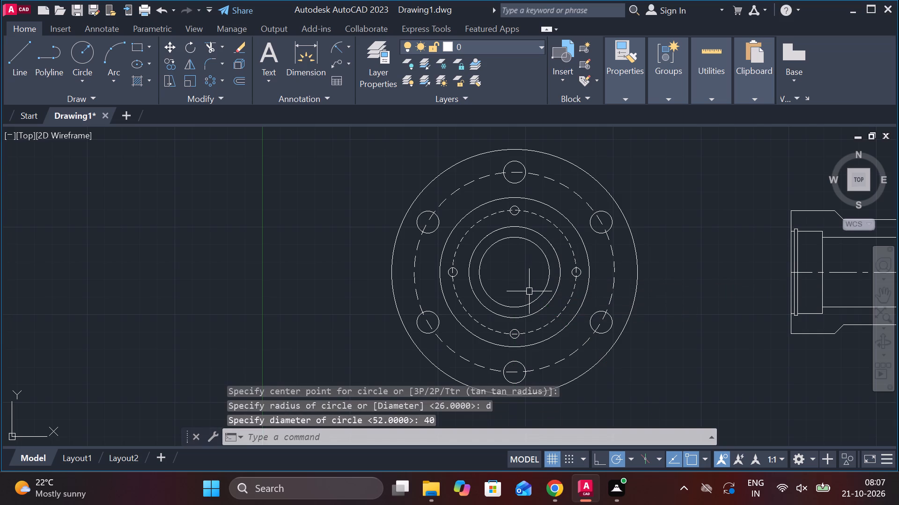
Draw a concentric circle of diameter 47 at the circular view's centre, between the 40 and 52 diameter circles.
scroll(592, 291, up, 1)
middle_drag(568, 273, 587, 248)
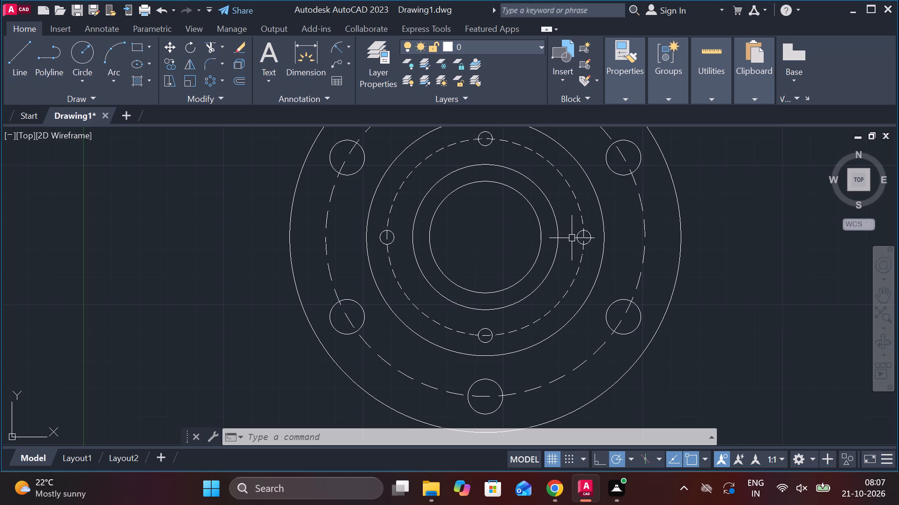
text(c)
key(space)
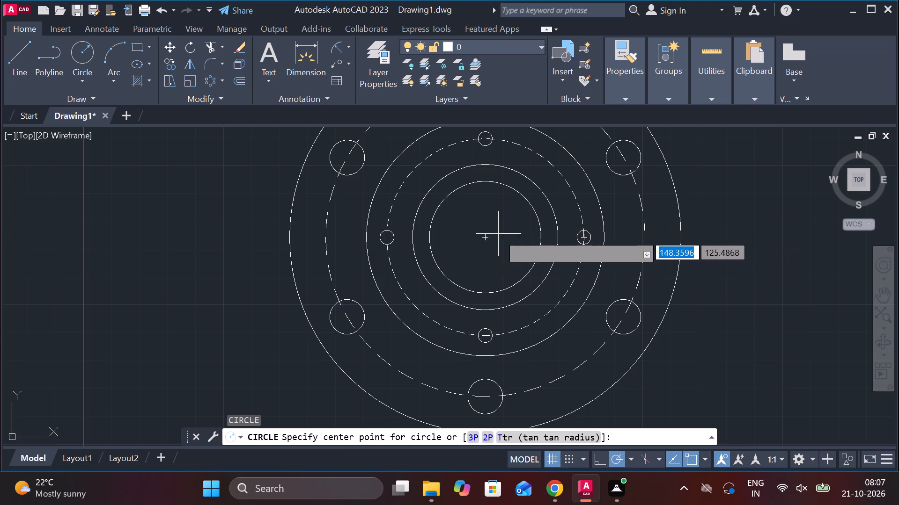
click(480, 240)
text(d)
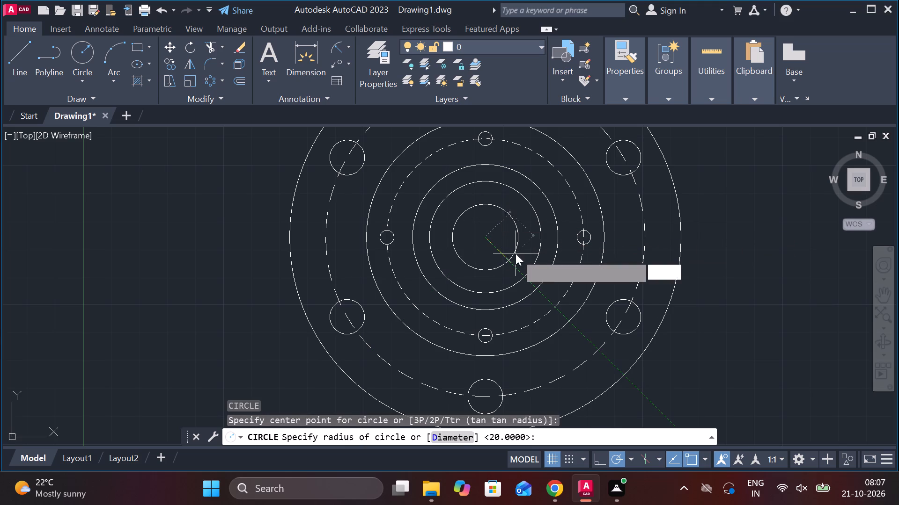
key(space)
text(47)
key(space)
key(space)
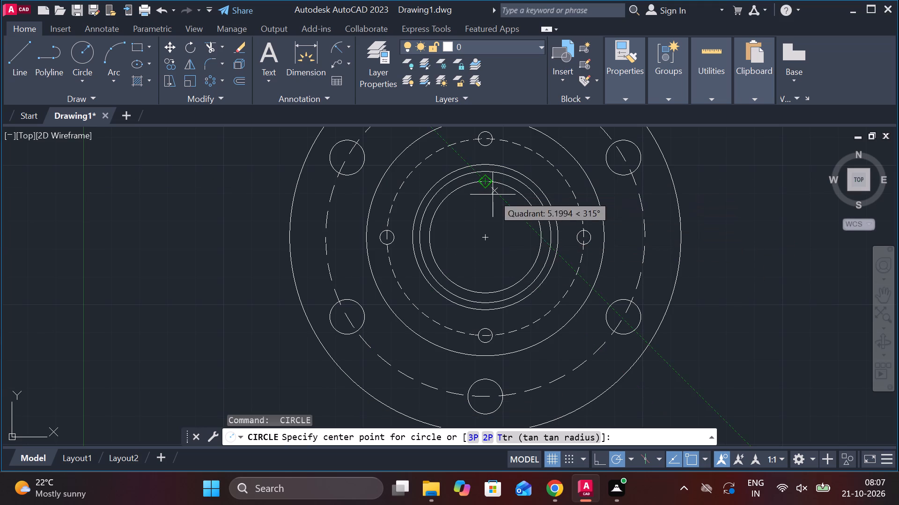
key(Escape)
Change the 47 diameter circle to the DASHED linetype.
click(492, 173)
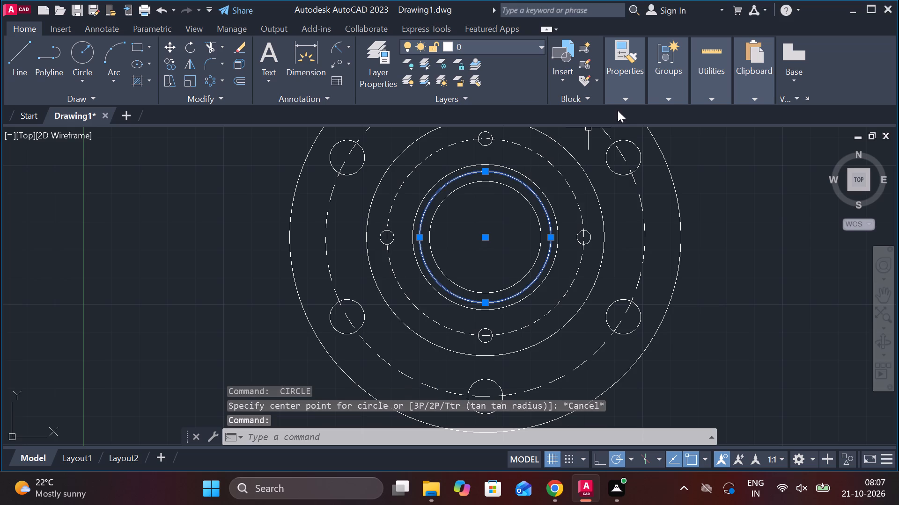
click(634, 98)
click(750, 155)
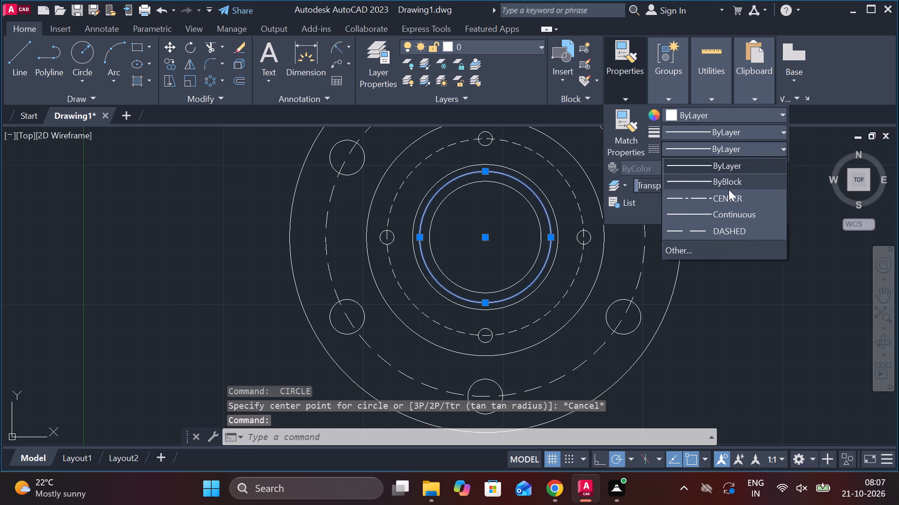
click(690, 225)
key(Escape)
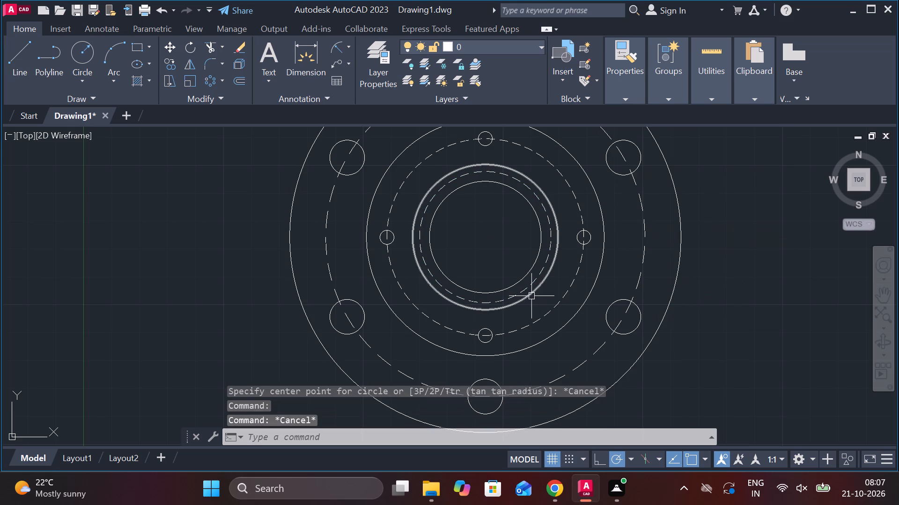
Draw a concentric circle of diameter 60 at the circular view's centre.
text(c)
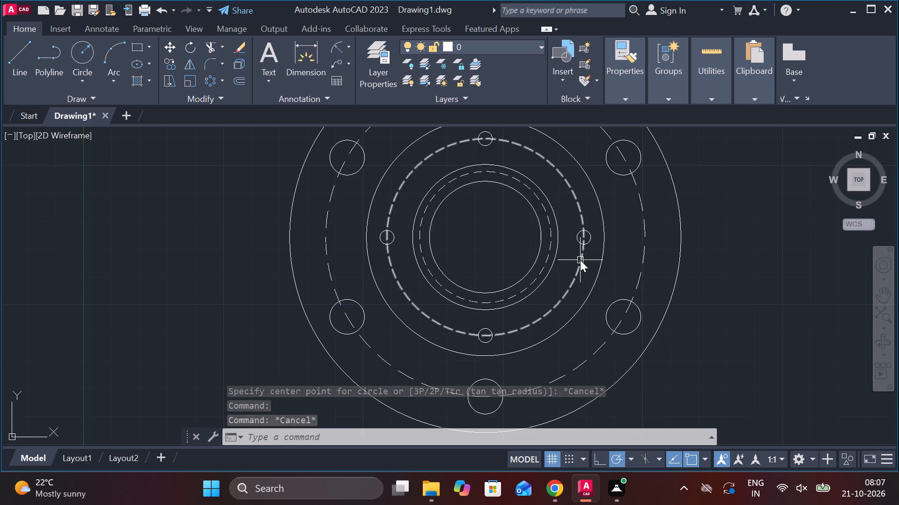
key(space)
click(484, 239)
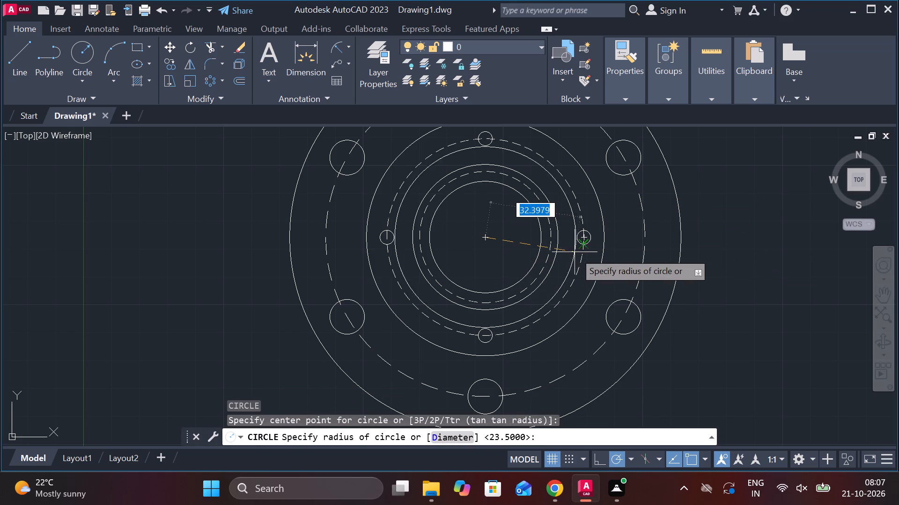
key(d)
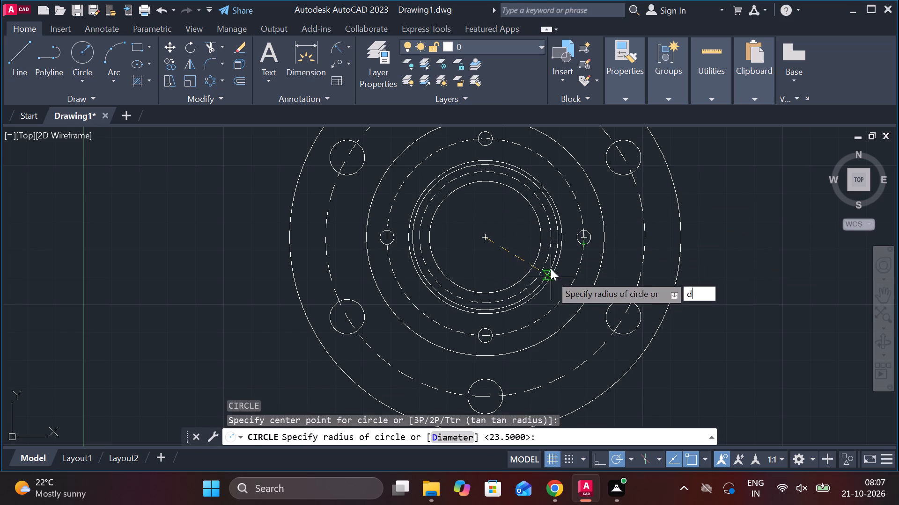
key(space)
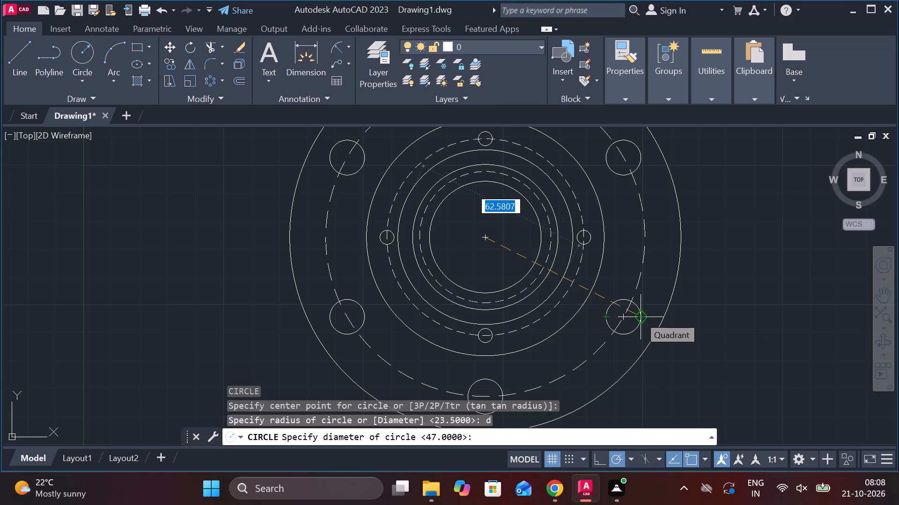
text(60)
key(Return)
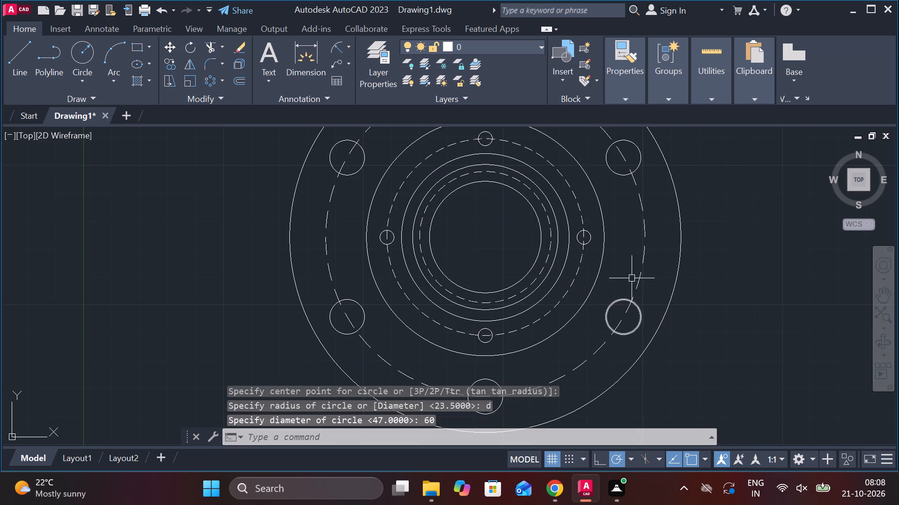
Change the 60 diameter circle to the DASHED linetype.
click(558, 189)
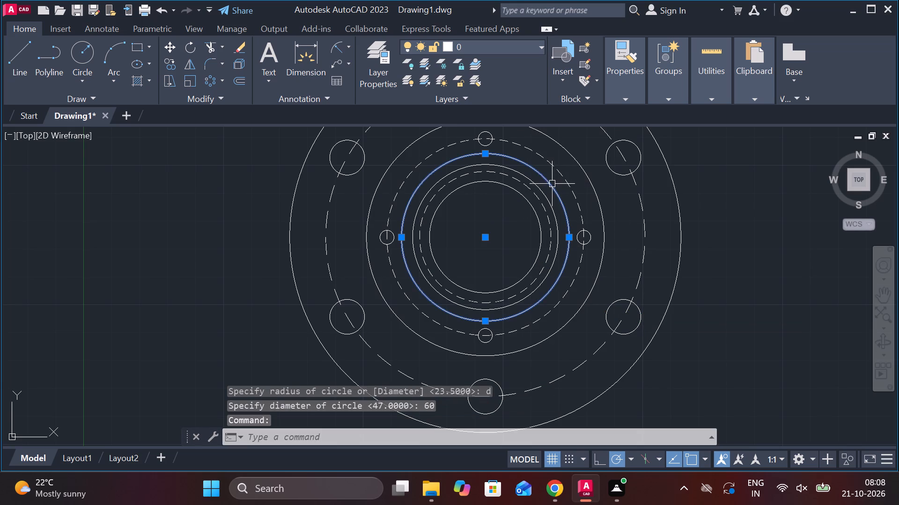
click(630, 102)
click(725, 154)
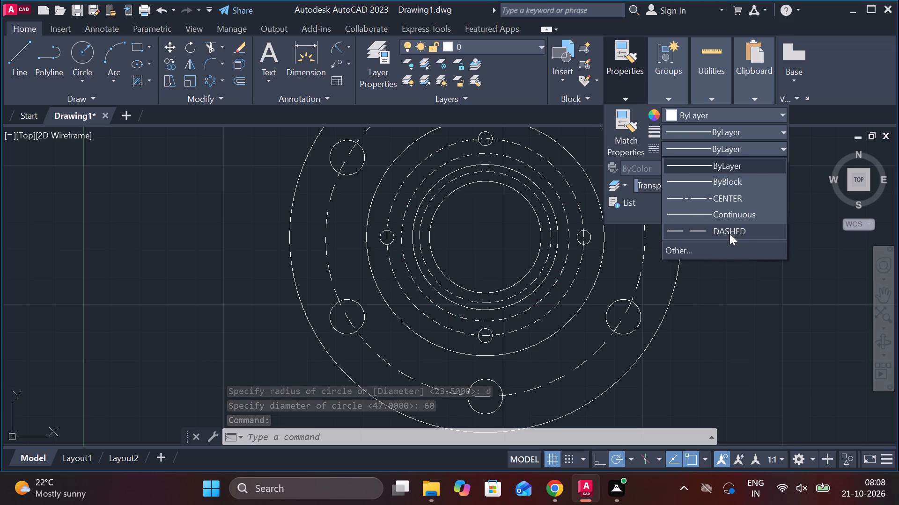
click(730, 233)
key(Escape)
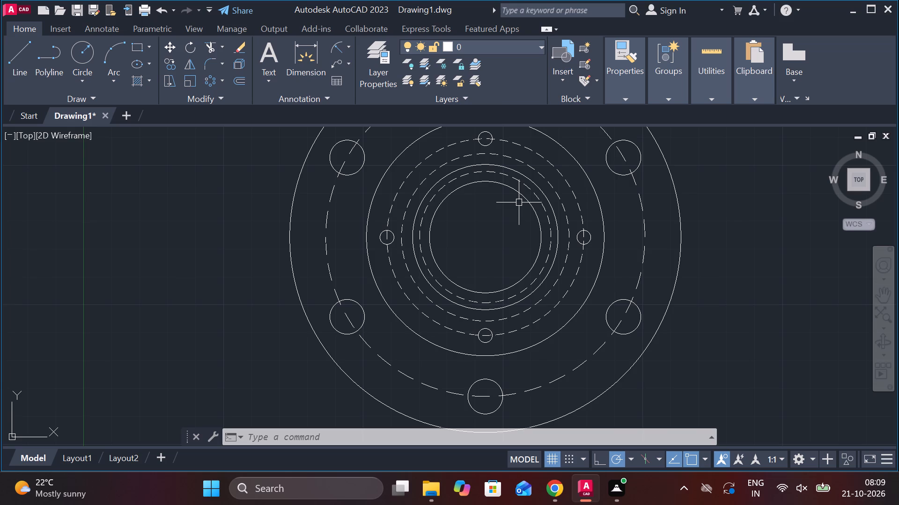
Add a horizontal linear dimension below the side view, from the body's lower left corner to the near face of the flange.
scroll(536, 212, down, 2)
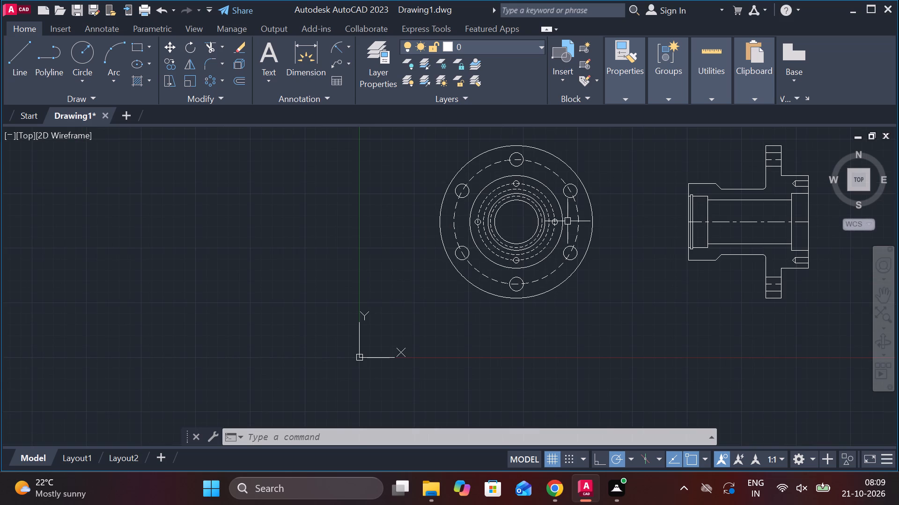
middle_drag(627, 224, 471, 218)
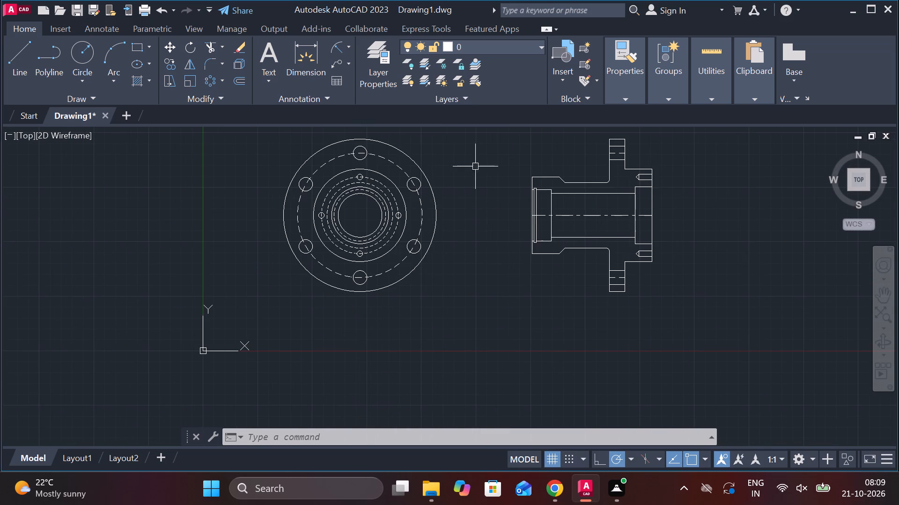
click(350, 41)
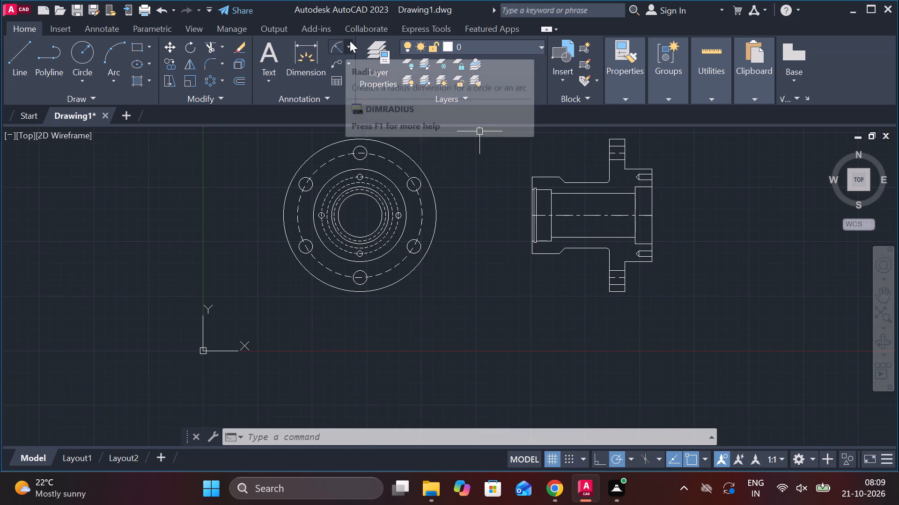
click(365, 70)
scroll(487, 258, up, 1)
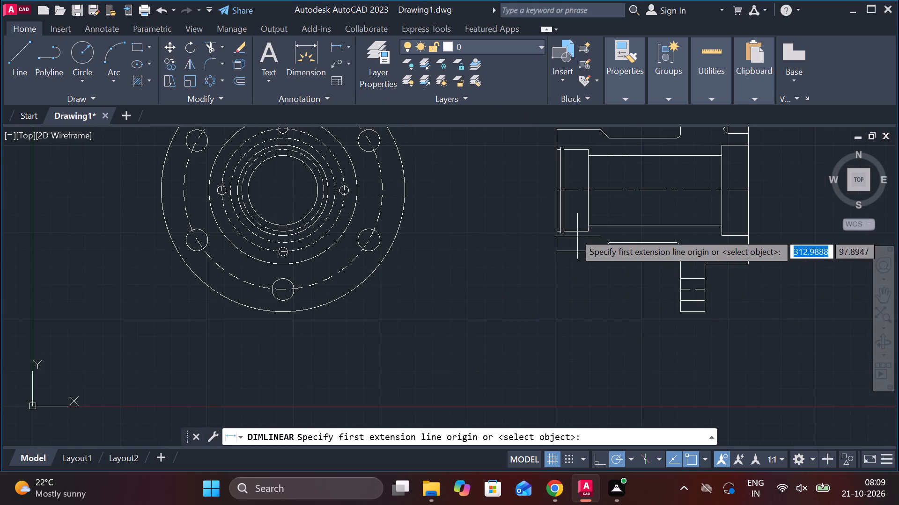
click(557, 254)
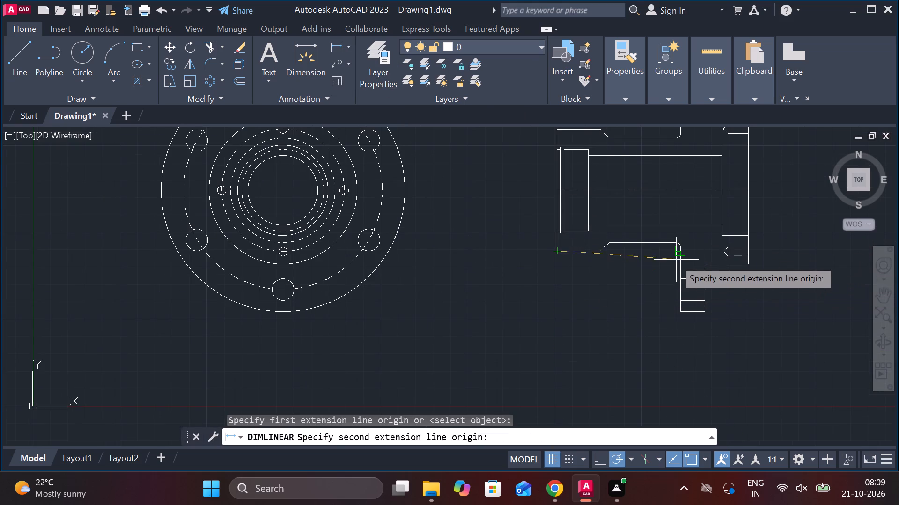
click(677, 259)
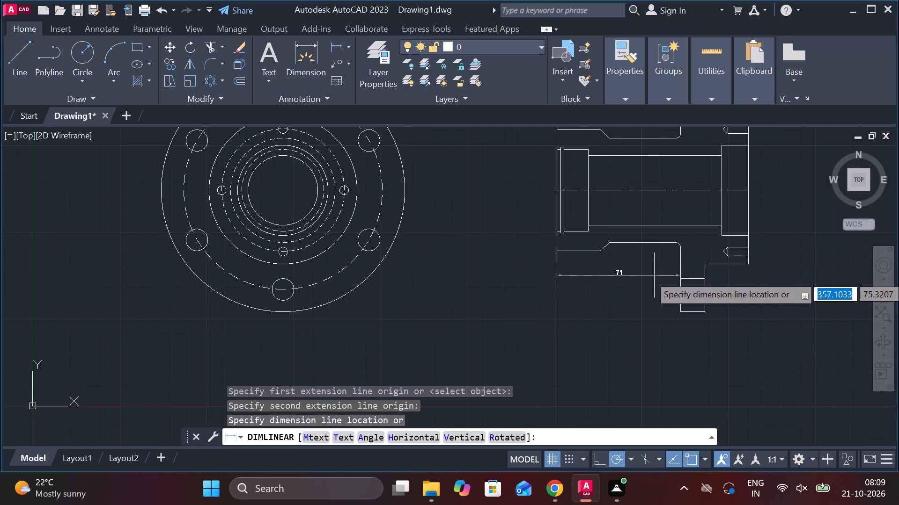
click(654, 275)
middle_drag(625, 295, 577, 294)
scroll(652, 305, down, 1)
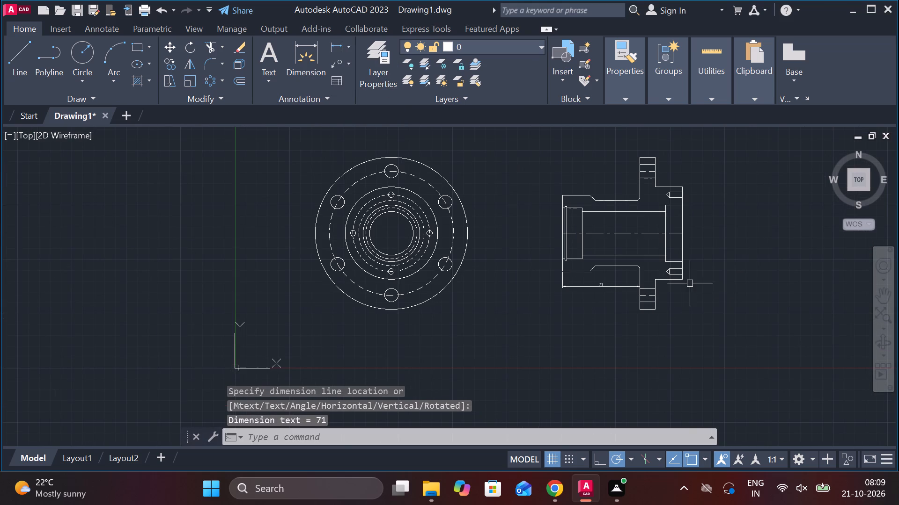
key(Escape)
Modify the ISO-25 dimension style to use an arrow size of 5.
text(d)
key(space)
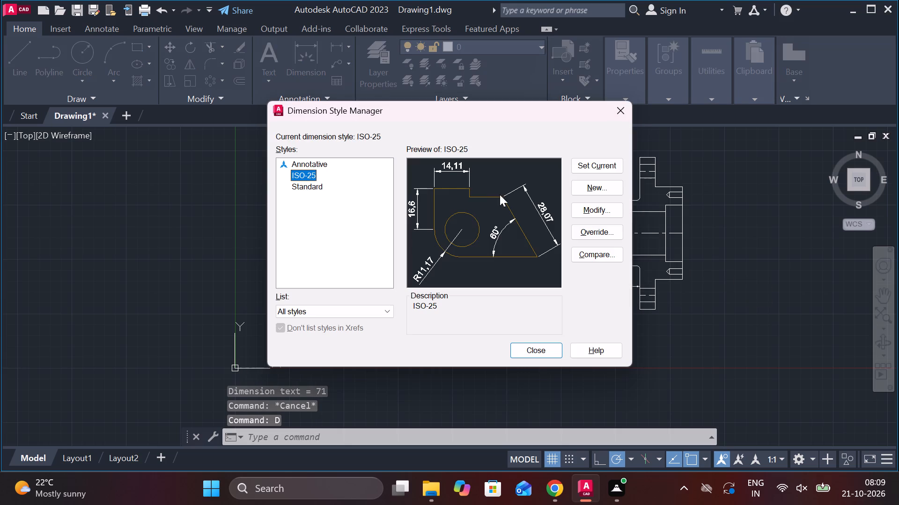
click(591, 208)
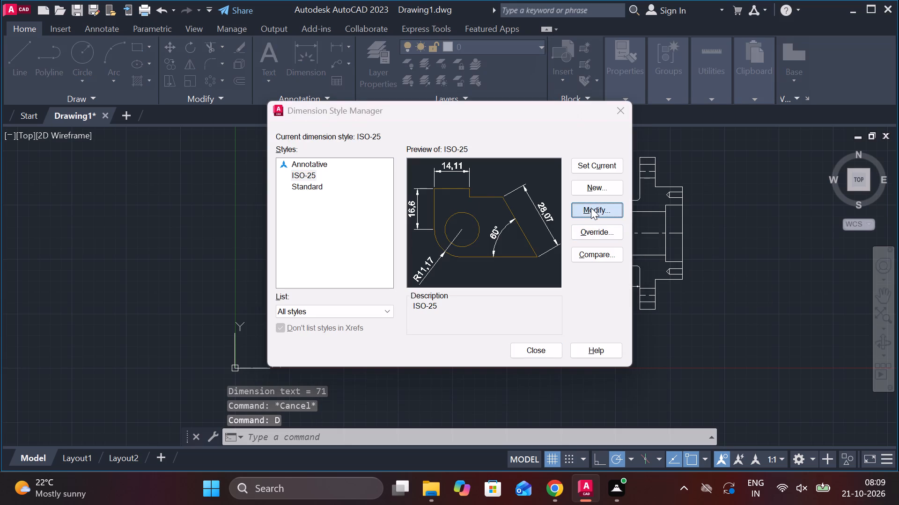
click(299, 81)
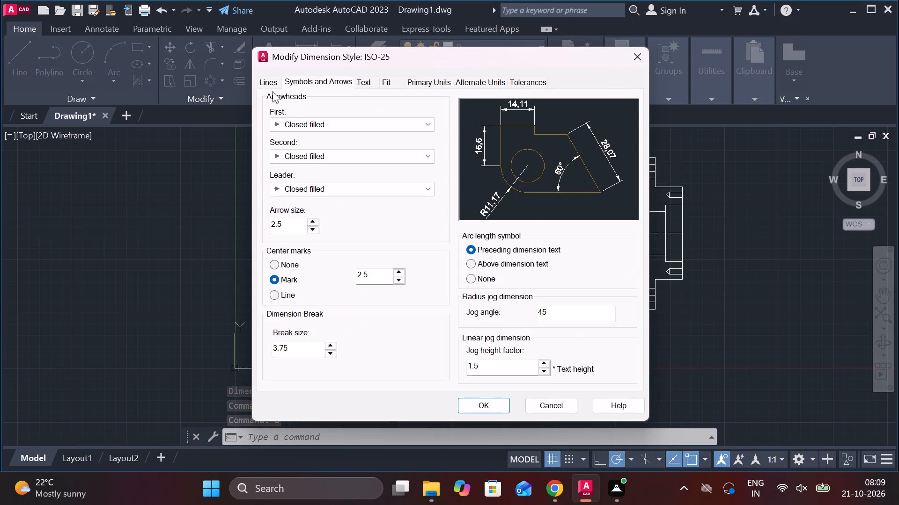
drag(286, 221, 233, 223)
key(5)
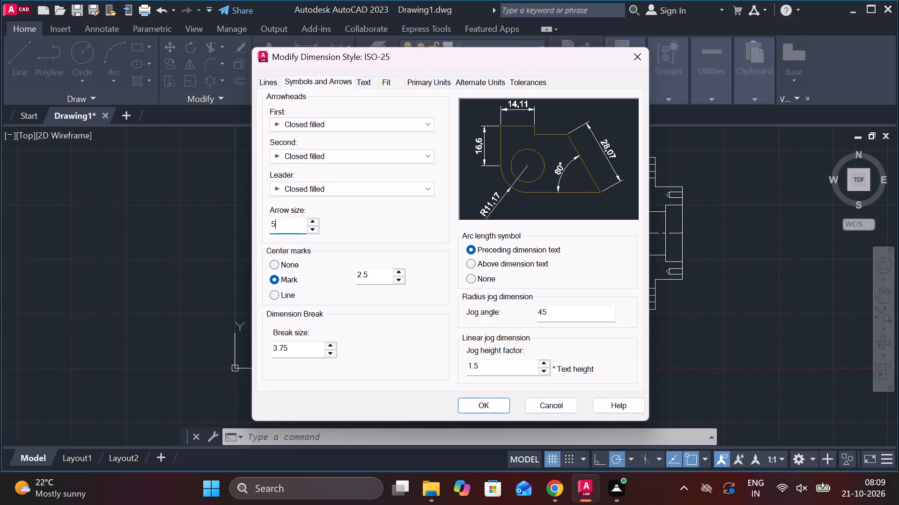
Set the ISO-25 style's text height to 7 with ISO standard text alignment, and make the style current.
click(365, 83)
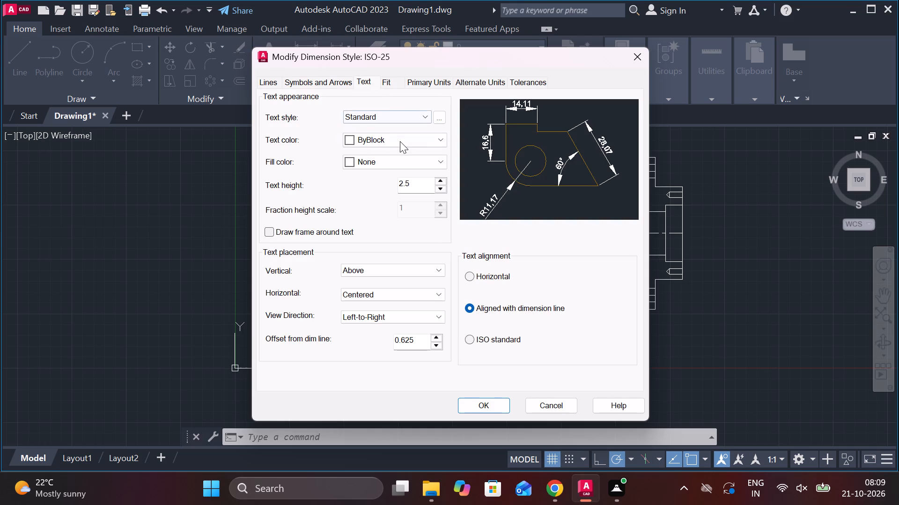
drag(410, 182, 368, 182)
key(7)
click(472, 339)
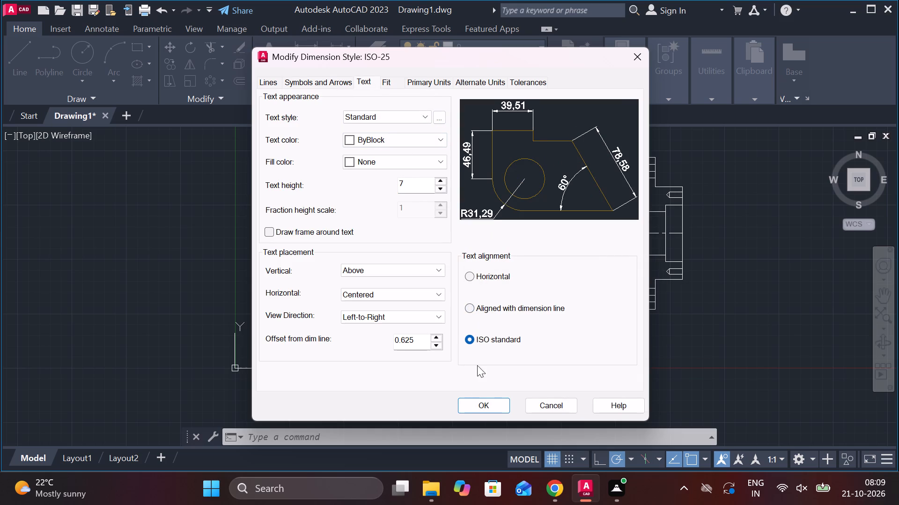
click(436, 82)
click(338, 80)
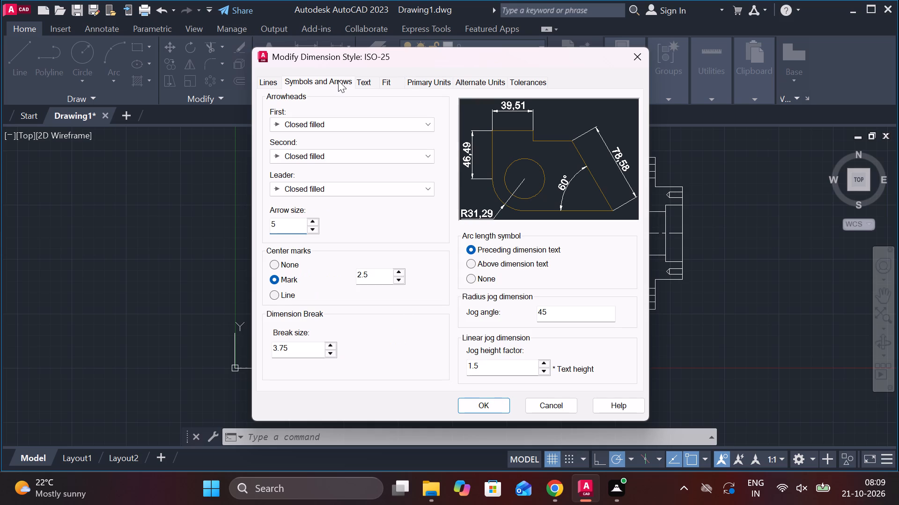
click(360, 82)
click(391, 84)
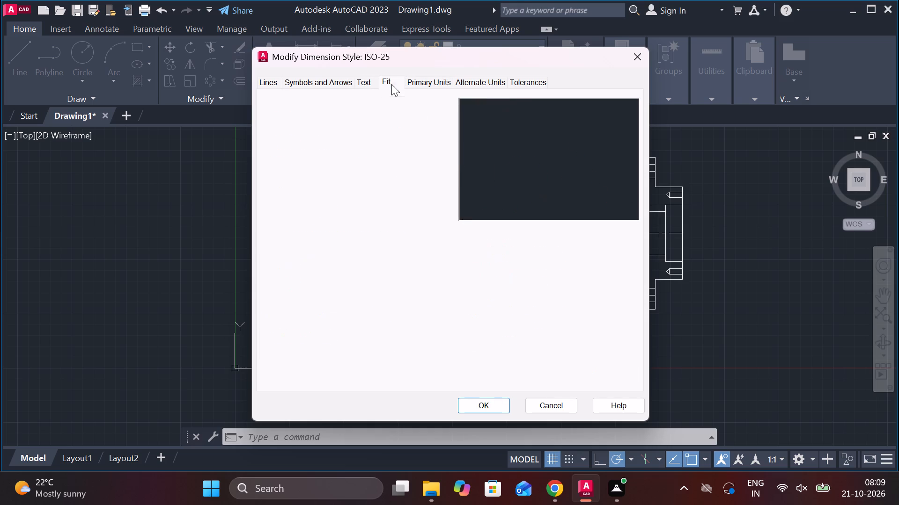
click(491, 405)
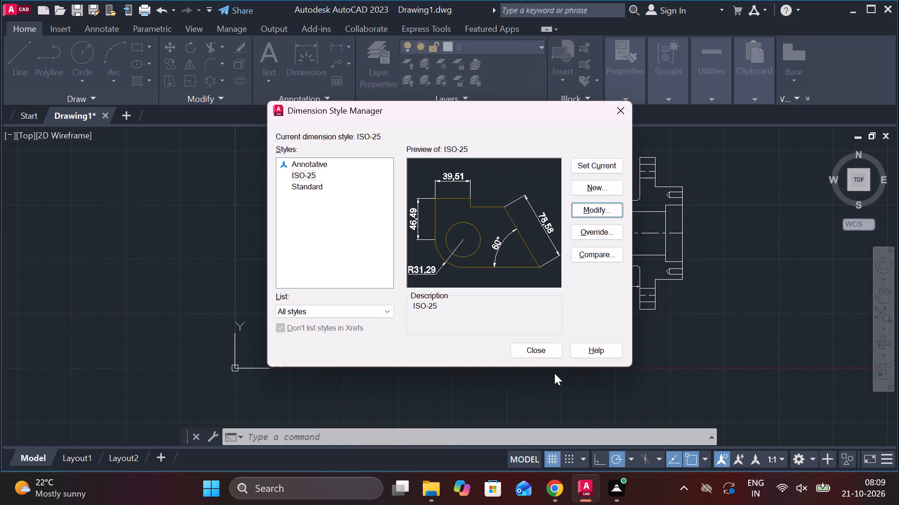
click(602, 170)
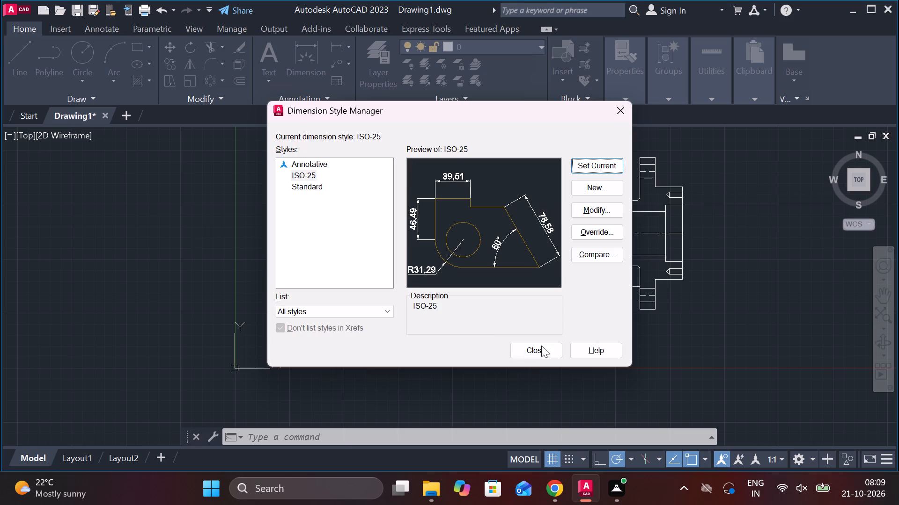
click(539, 351)
Erase the horizontal linear dimension below the side view.
middle_drag(691, 302, 557, 309)
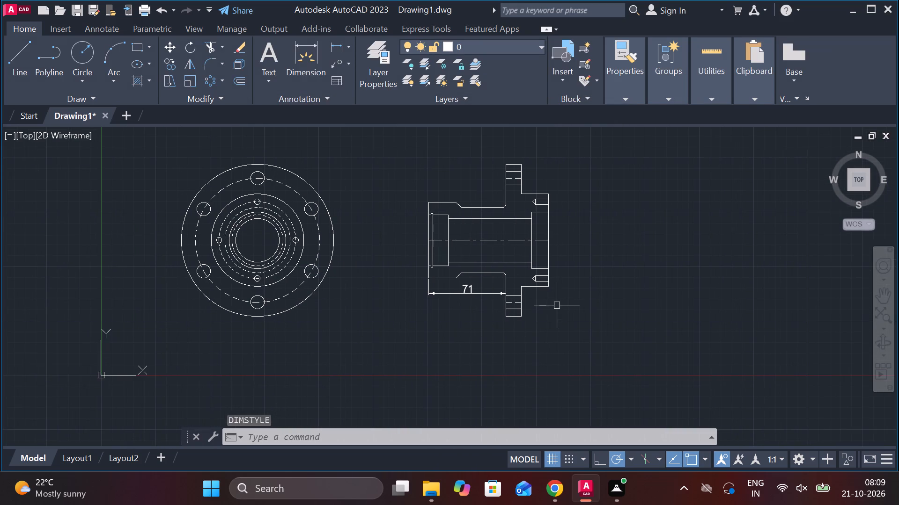
scroll(562, 302, up, 1)
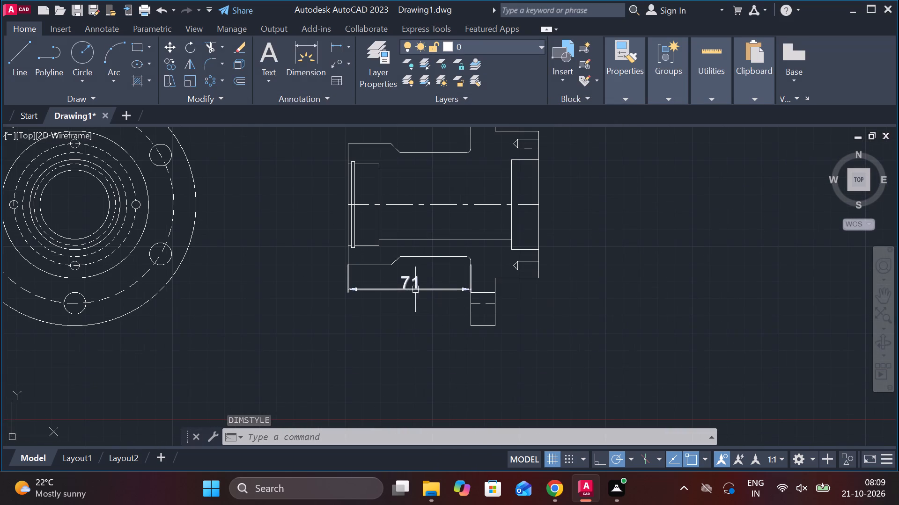
scroll(405, 297, up, 1)
click(405, 281)
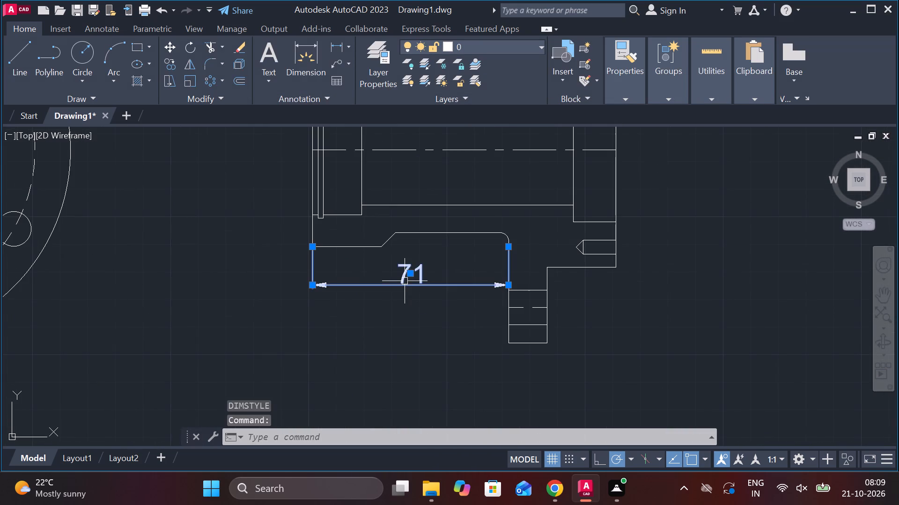
text(e)
key(space)
Add a vertical linear dimension for the bore recess at the side view's left end, placed just outside the body.
click(332, 50)
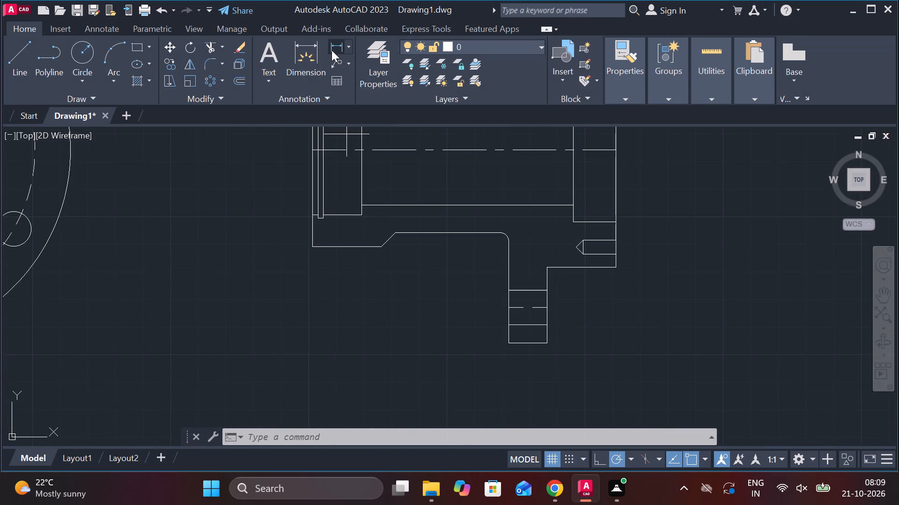
middle_drag(355, 238, 369, 267)
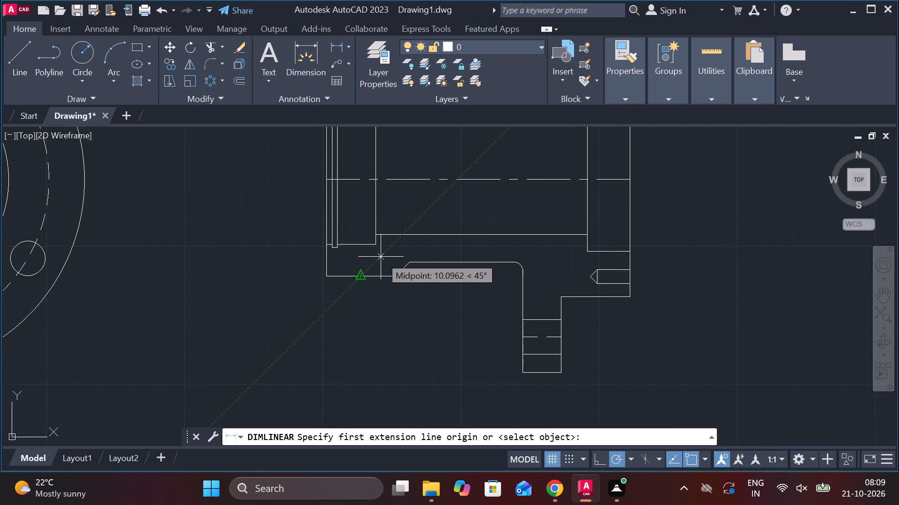
middle_drag(387, 204, 413, 254)
scroll(342, 166, up, 1)
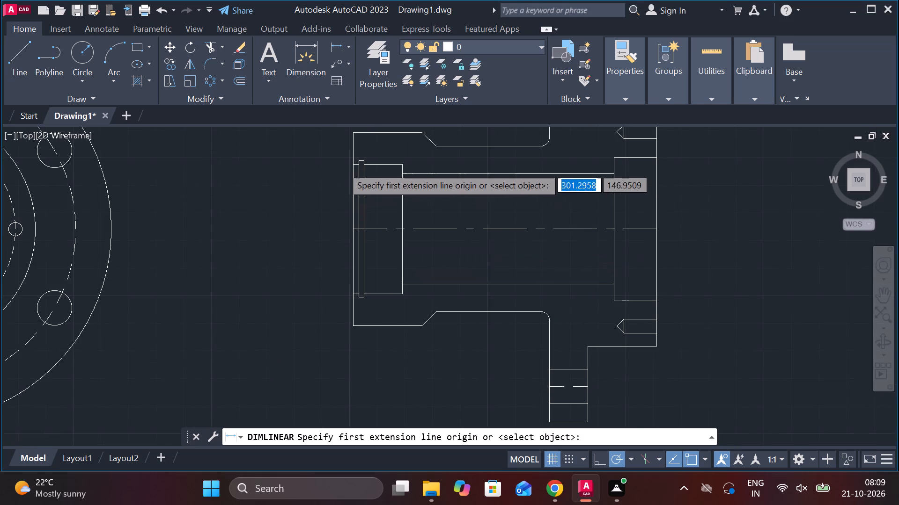
scroll(342, 166, up, 1)
click(361, 159)
scroll(361, 174, down, 2)
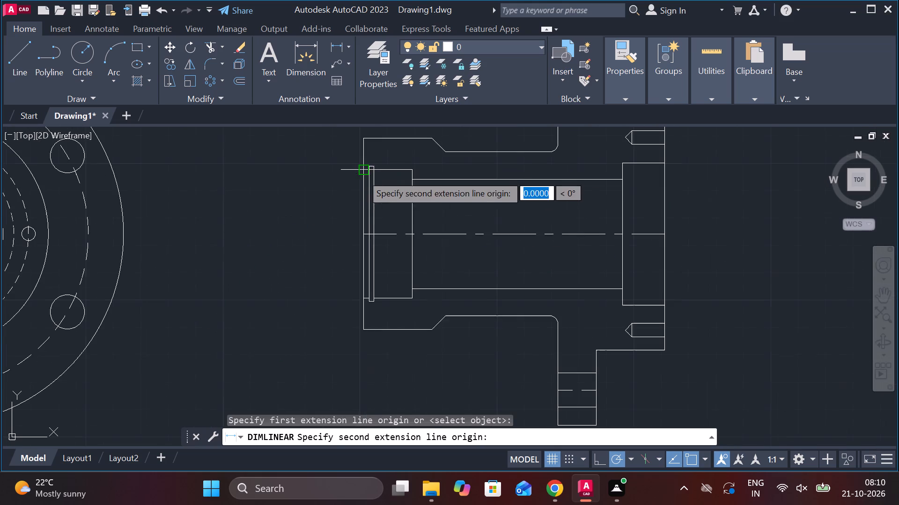
click(361, 298)
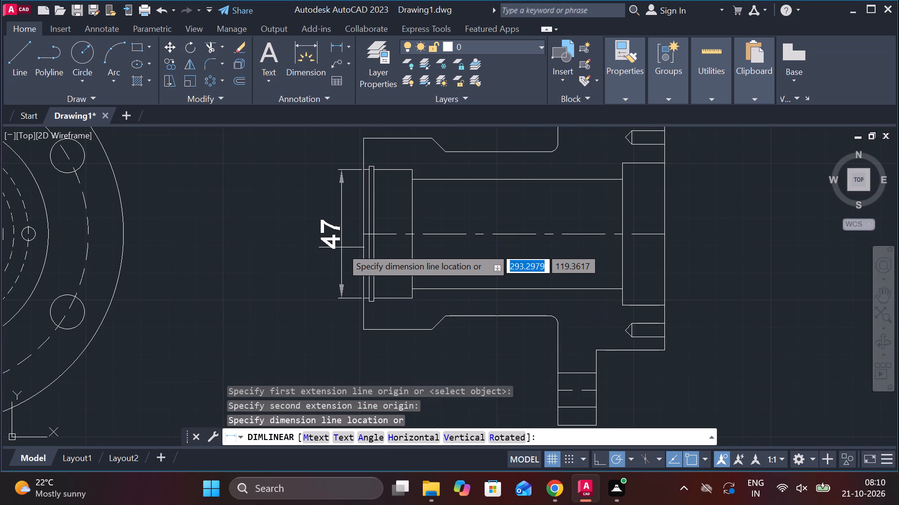
click(335, 242)
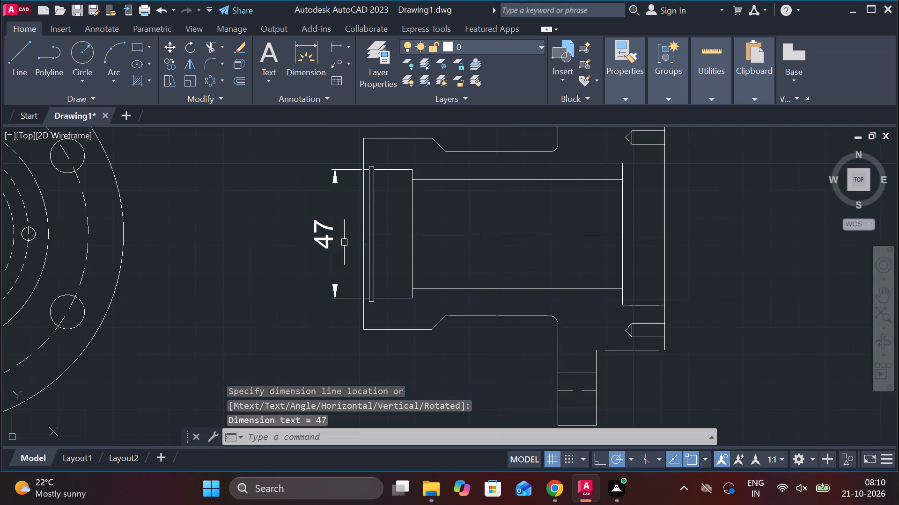
Add a vertical linear dimension for the narrow groove near the side view's left end, placed outside the bore recess dimension.
scroll(373, 146, up, 1)
key(space)
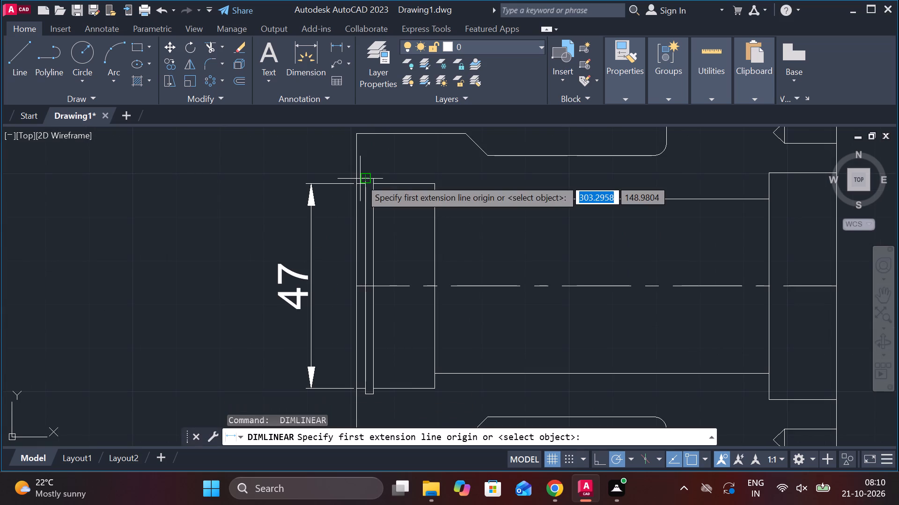
click(360, 179)
click(364, 397)
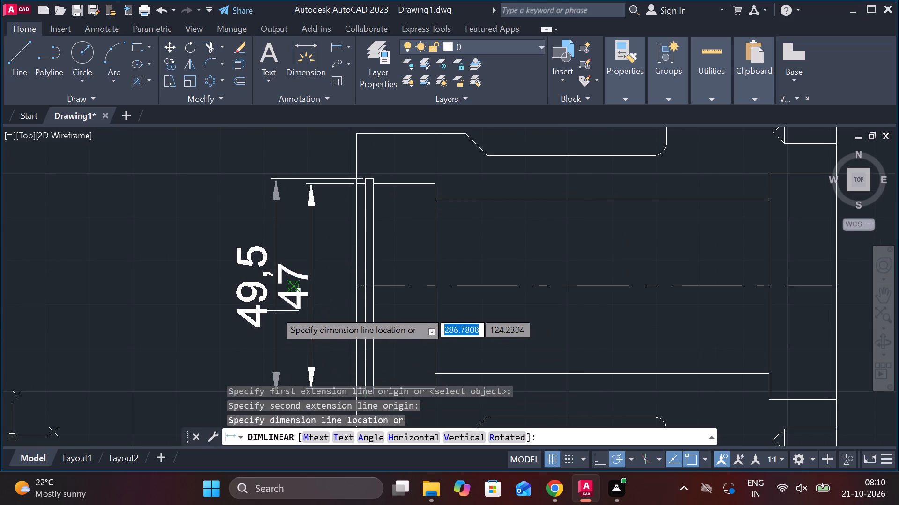
scroll(274, 308, up, 2)
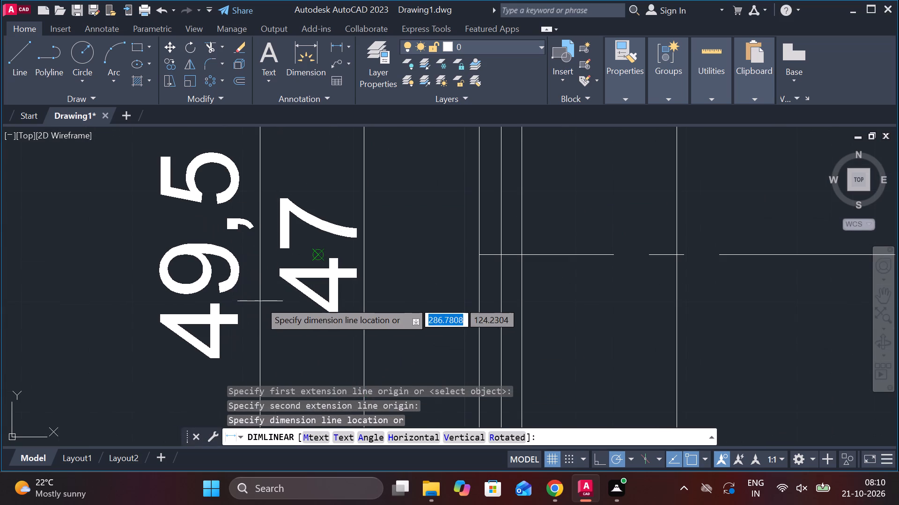
scroll(260, 301, down, 1)
middle_drag(260, 301, 359, 290)
click(346, 289)
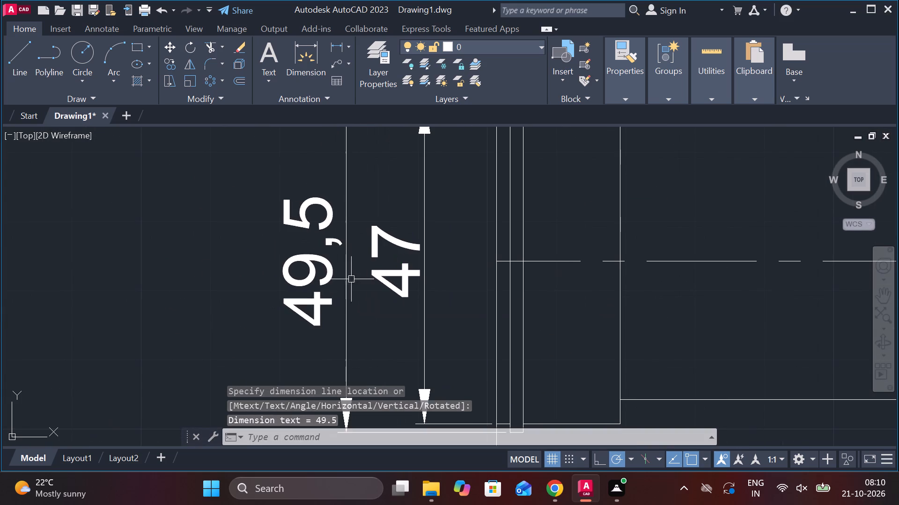
Add a vertical linear dimension for the body's outer diameter at the side view's left end.
scroll(352, 278, down, 3)
scroll(403, 226, up, 1)
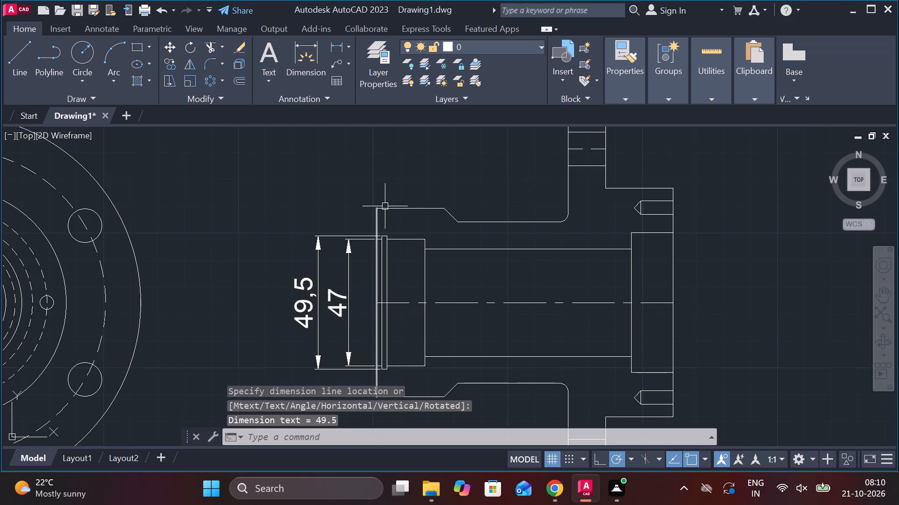
key(space)
click(376, 204)
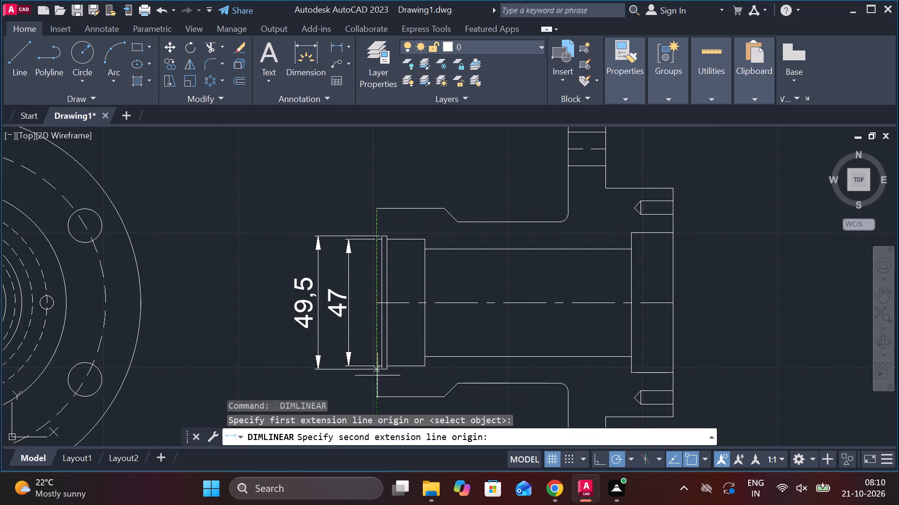
click(376, 393)
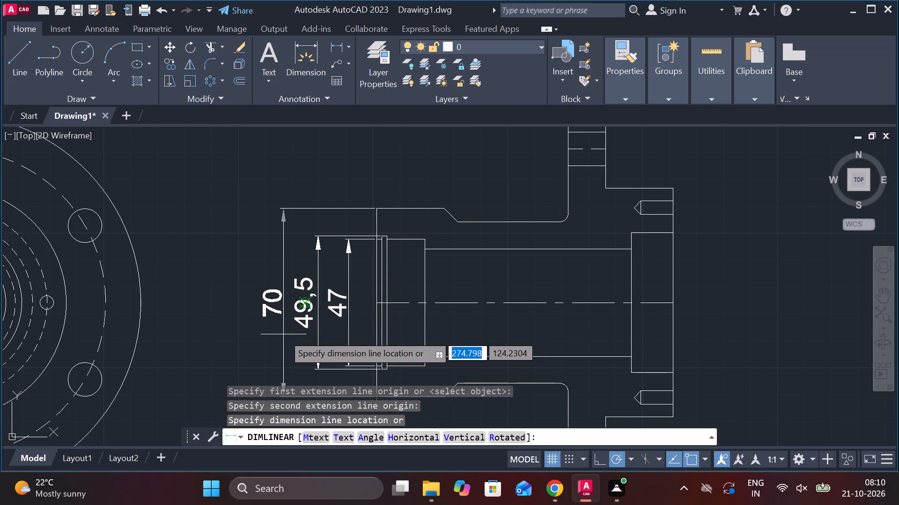
click(283, 334)
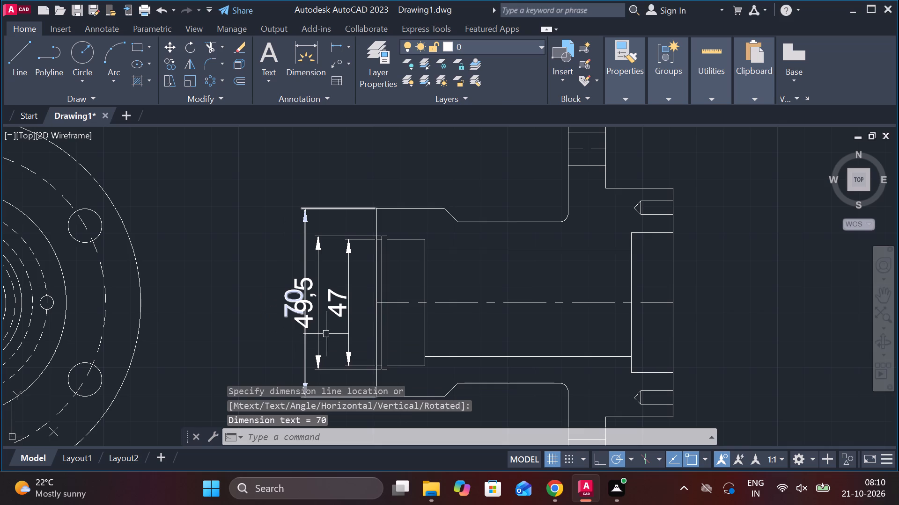
Move the body outer diameter dimension farther from the side view, clear of the groove dimension's text.
click(303, 296)
click(292, 303)
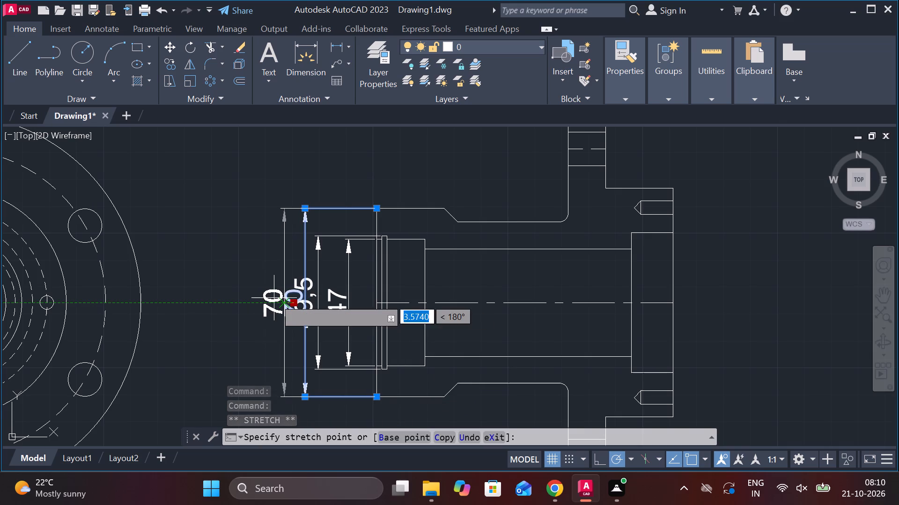
scroll(274, 295, up, 2)
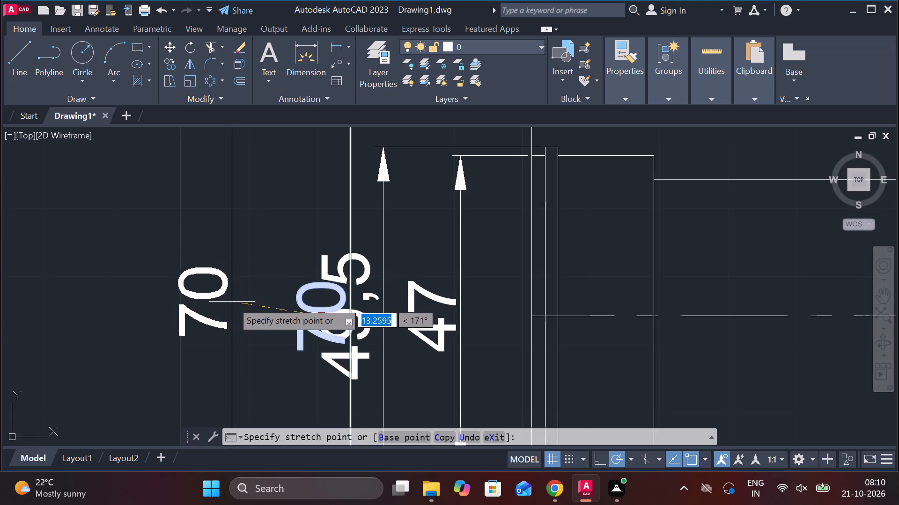
scroll(221, 305, down, 2)
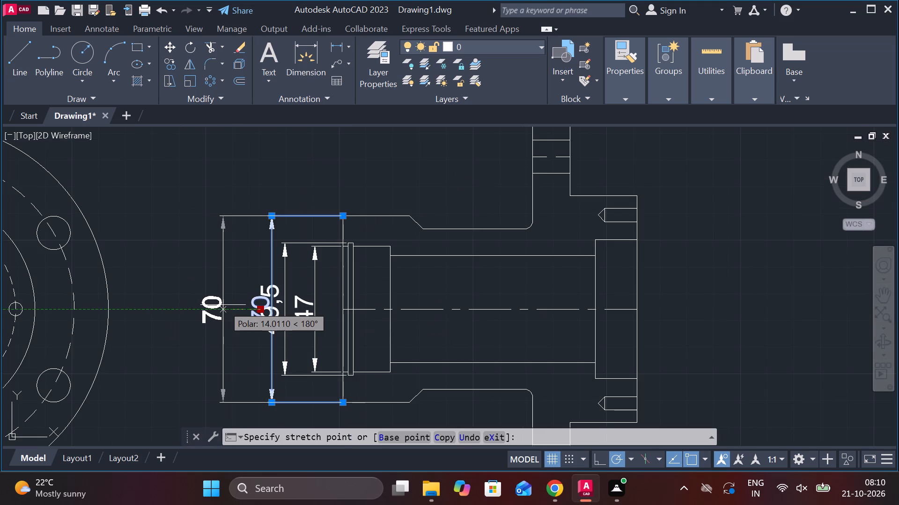
click(223, 305)
scroll(283, 304, down, 2)
key(Escape)
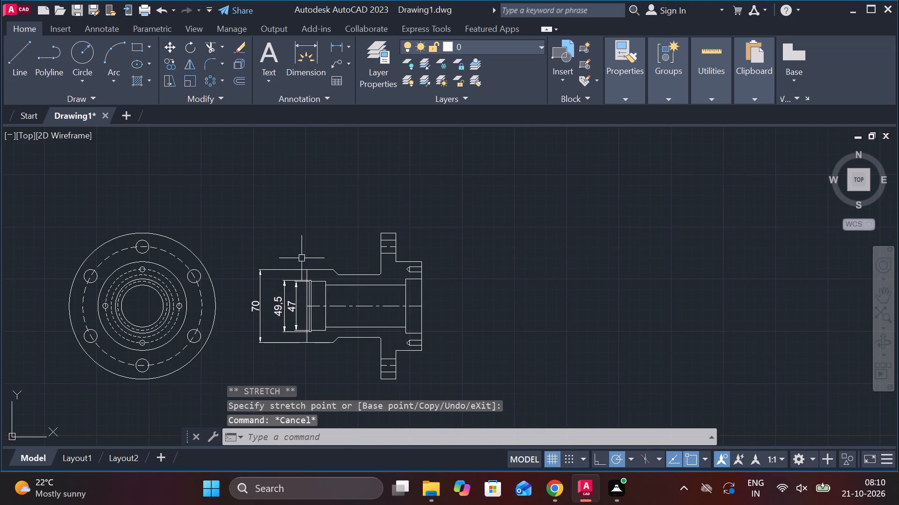
Move the groove dimension slightly outward so it sits between the bore recess and body outer diameter dimensions.
middle_drag(309, 257, 396, 234)
scroll(387, 281, up, 2)
click(343, 287)
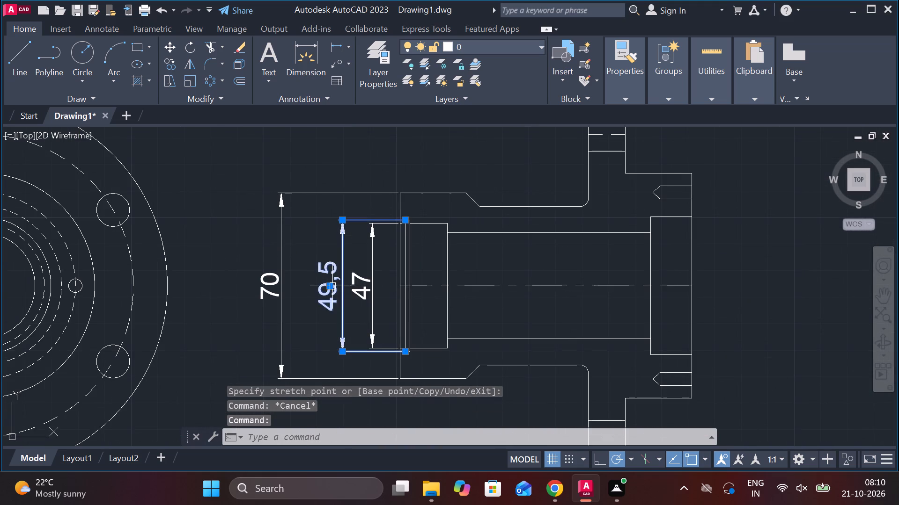
click(330, 286)
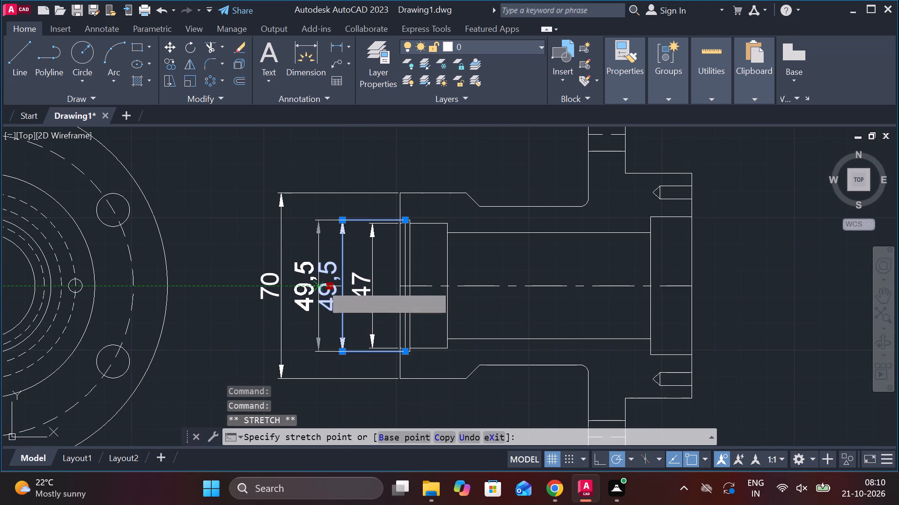
click(324, 285)
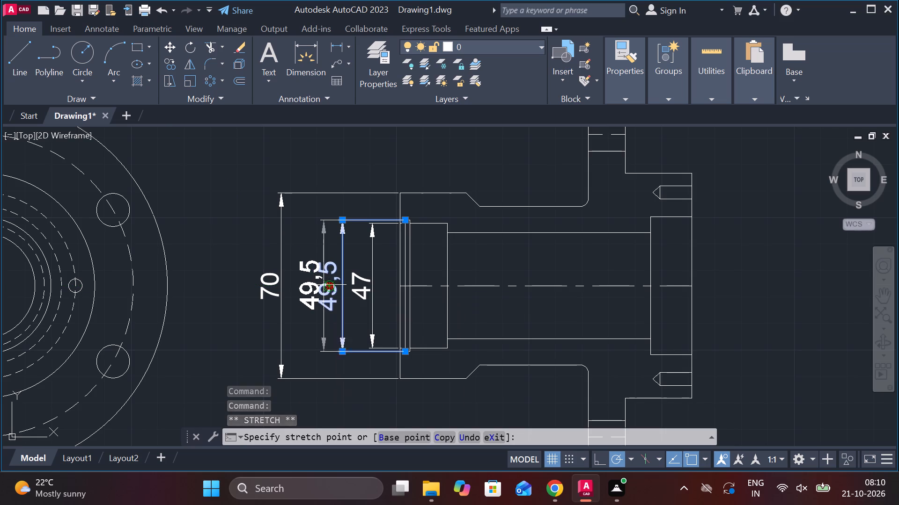
Add a horizontal linear dimension from the side view's left end face to the groove's near edge, placed just below the groove.
key(Escape)
scroll(417, 282, down, 2)
scroll(415, 245, up, 1)
middle_drag(415, 245, 376, 207)
middle_drag(425, 305, 401, 276)
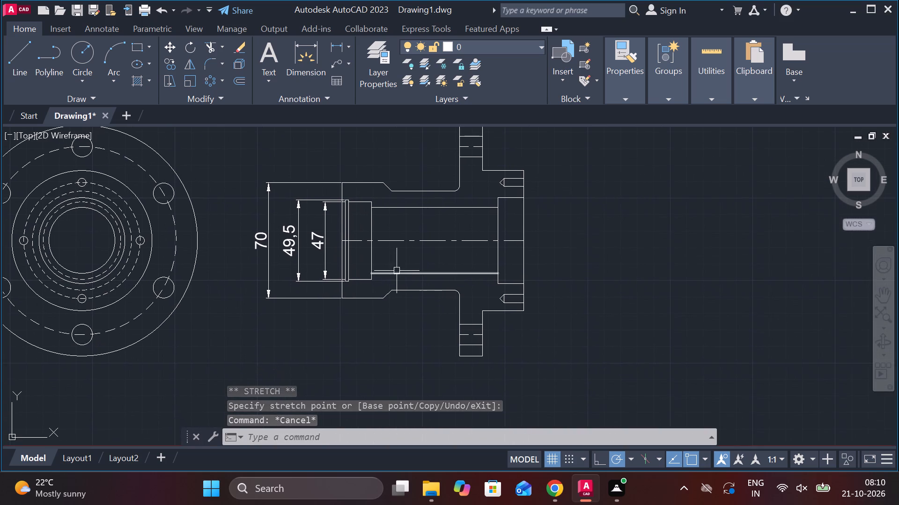
scroll(352, 282, up, 1)
key(space)
middle_drag(340, 320, 370, 290)
scroll(358, 261, up, 2)
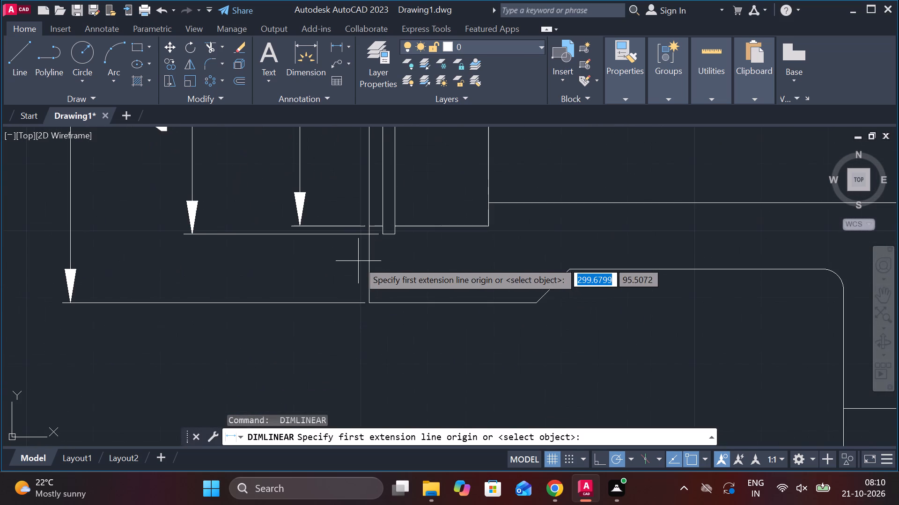
click(372, 234)
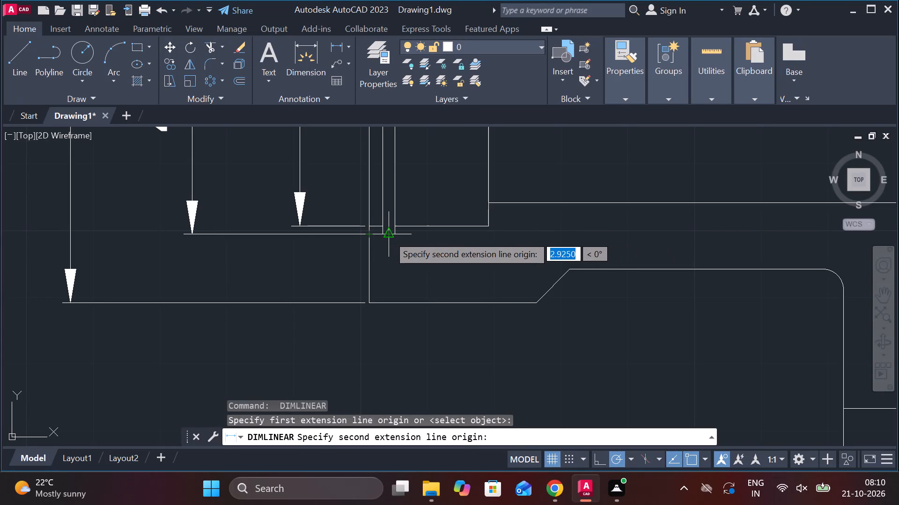
click(383, 235)
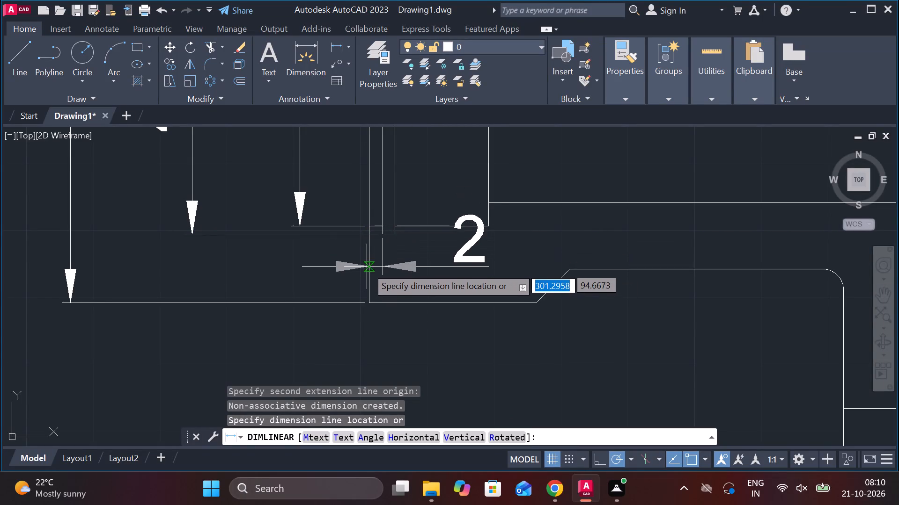
middle_drag(357, 358, 358, 339)
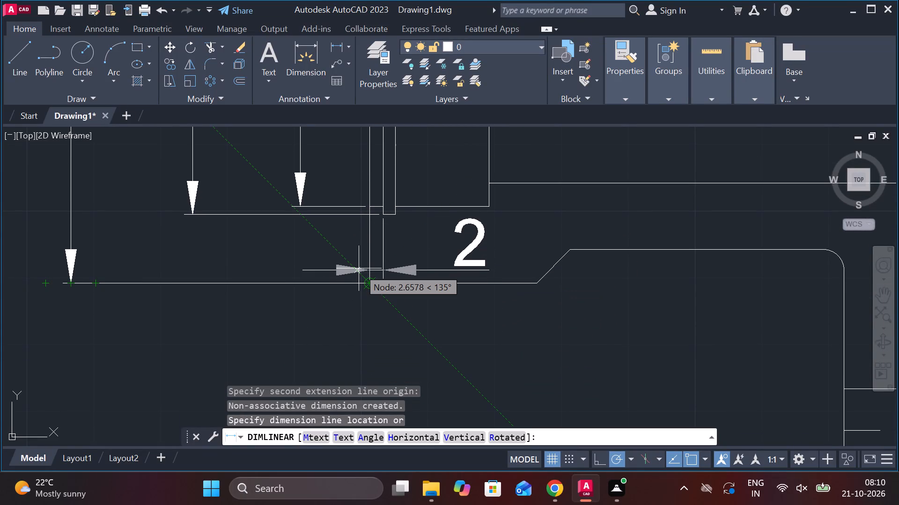
click(312, 263)
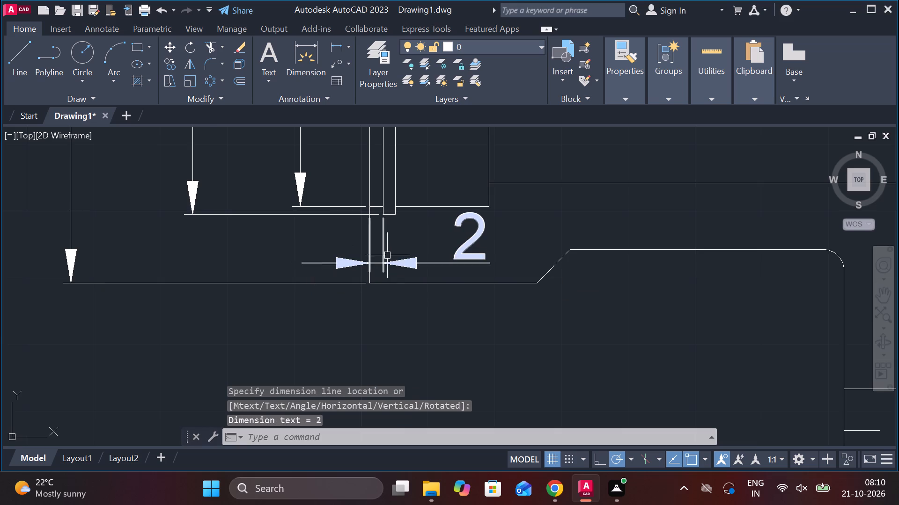
Move the groove offset dimension's text to the left of its arrows, outside the part.
click(399, 265)
click(468, 238)
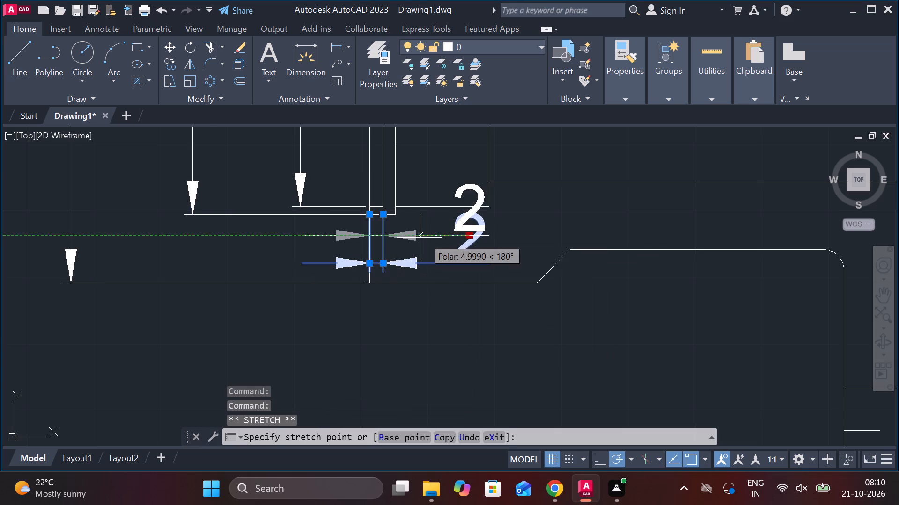
scroll(324, 261, up, 1)
click(321, 269)
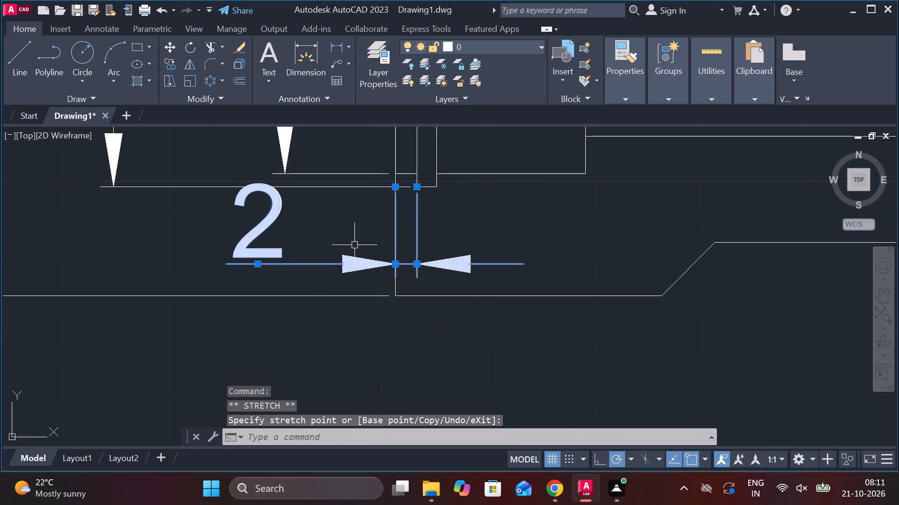
key(Escape)
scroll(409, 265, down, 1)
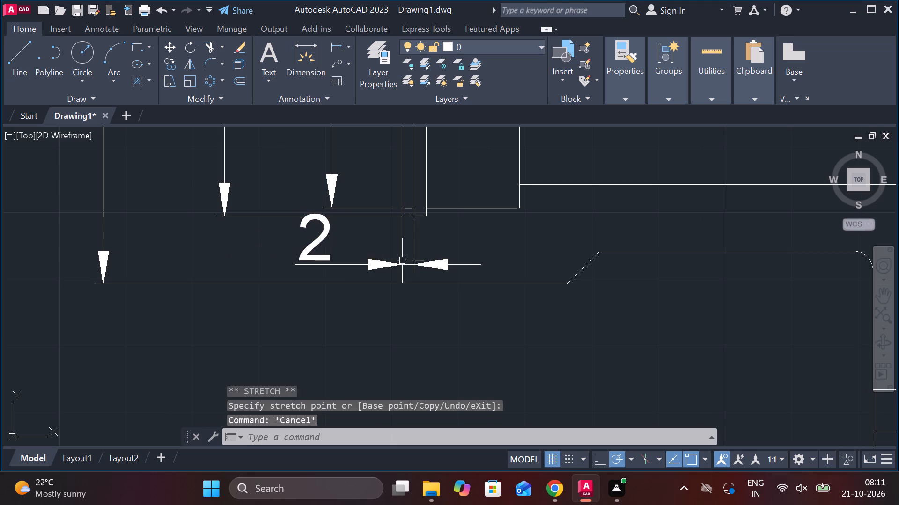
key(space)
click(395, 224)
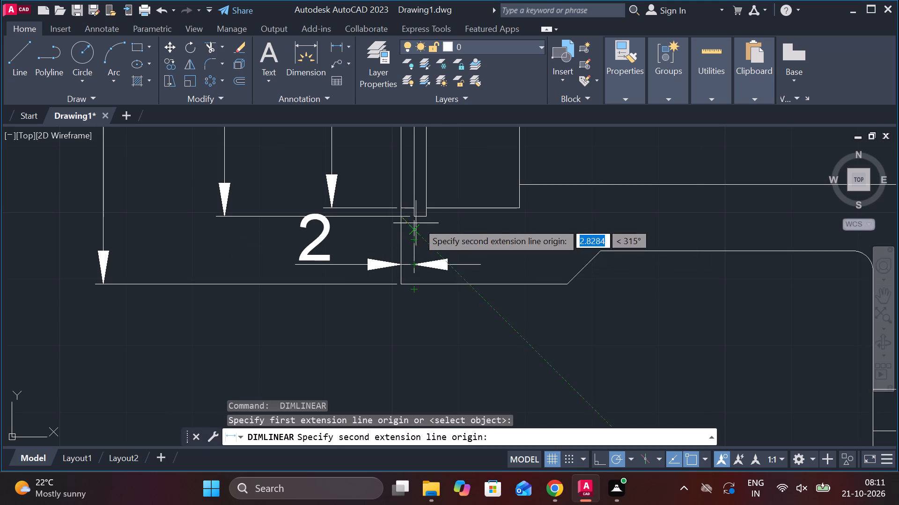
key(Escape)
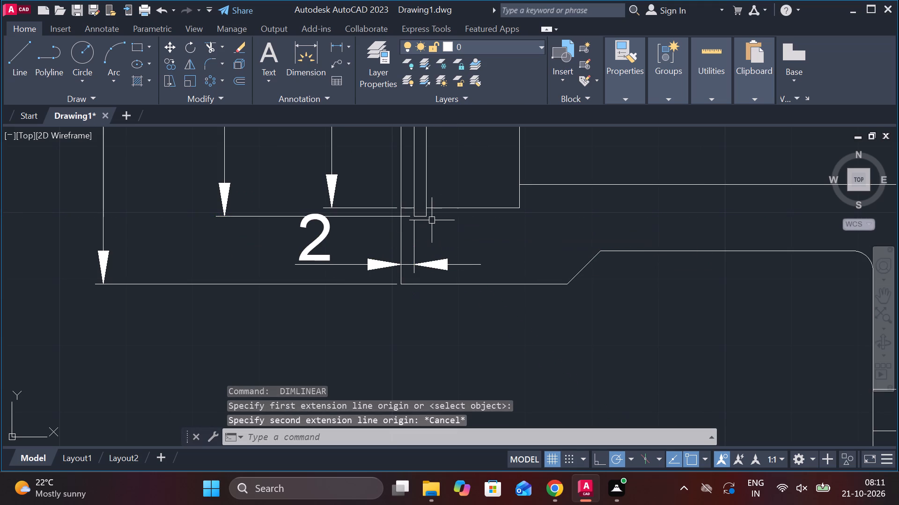
Add a horizontal linear dimension for the narrow groove's width, placed below the groove offset dimension.
key(space)
scroll(414, 221, up, 1)
click(414, 221)
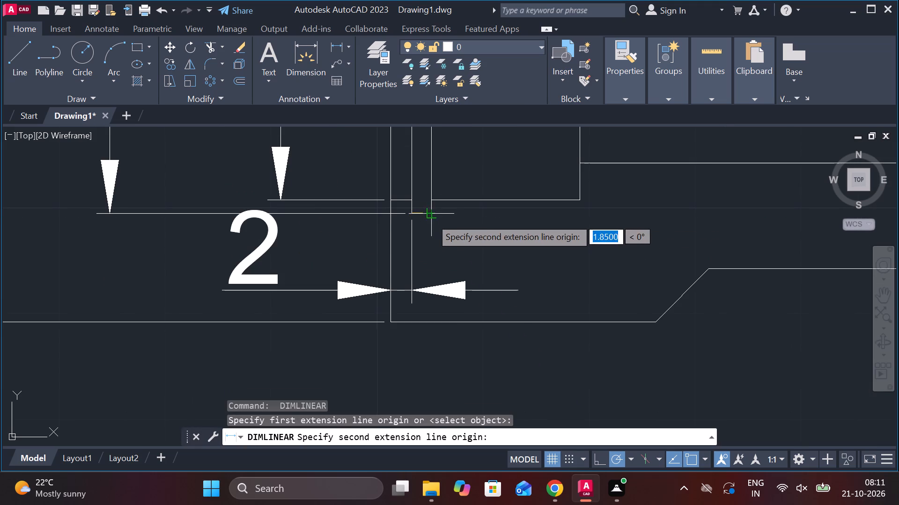
click(431, 218)
scroll(435, 262, down, 2)
click(421, 313)
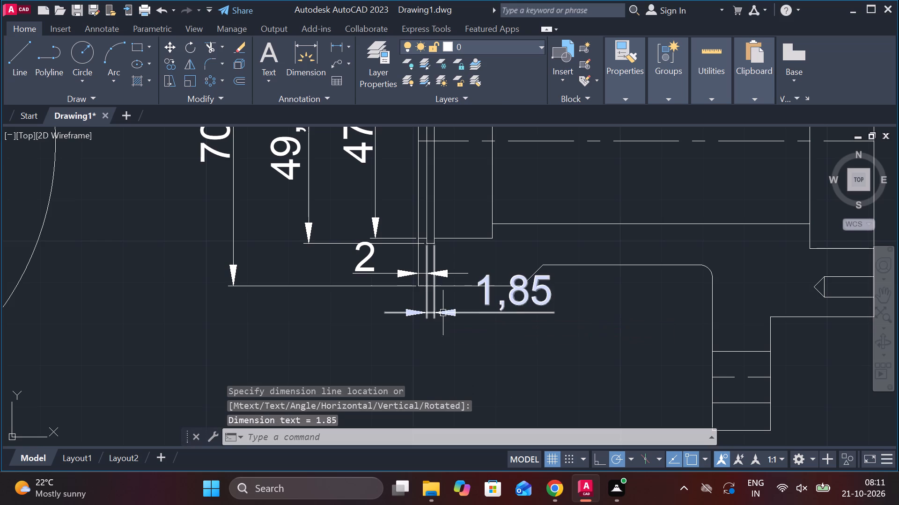
Move the groove width dimension's text to the left of its arrows, with the dimension line slightly lower under the offset dimension.
click(523, 299)
drag(515, 292, 507, 295)
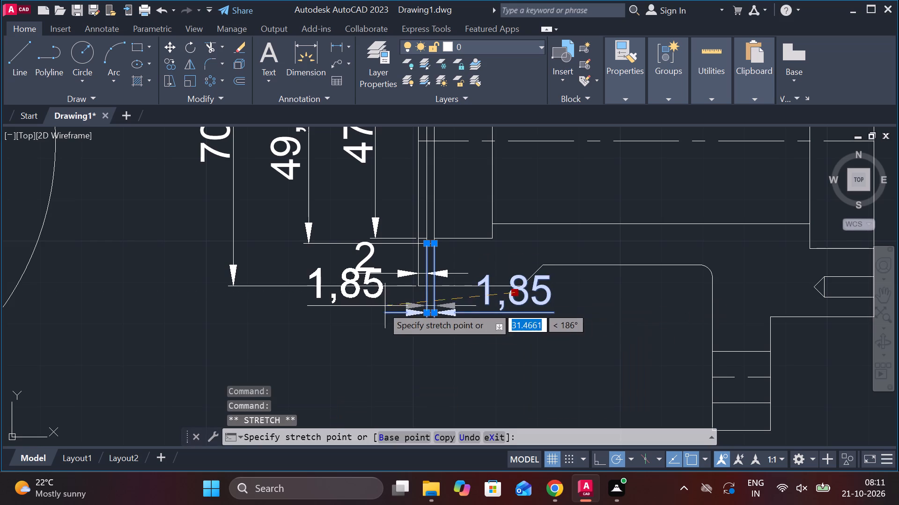
click(375, 334)
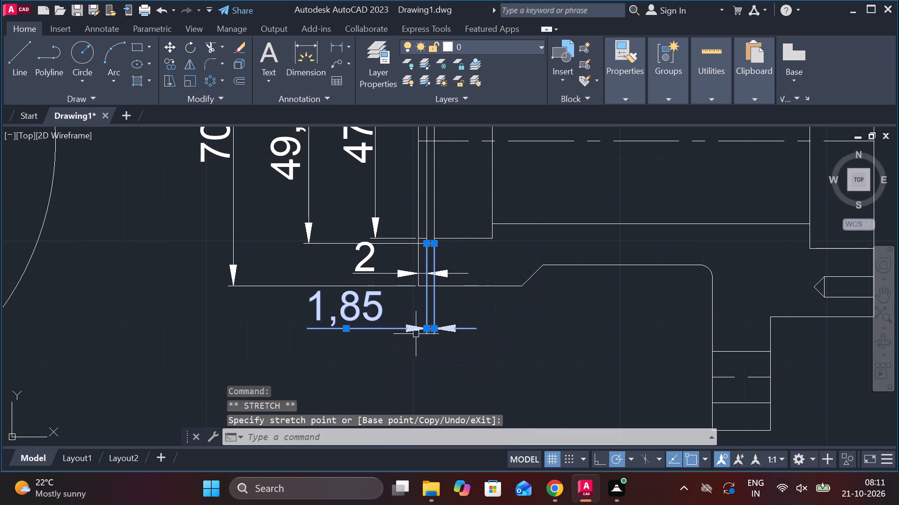
key(Escape)
Move the groove width dimension line farther down, leaving room between it and the body outline for the groove offset dimension.
scroll(518, 331, down, 2)
middle_drag(518, 331, 473, 310)
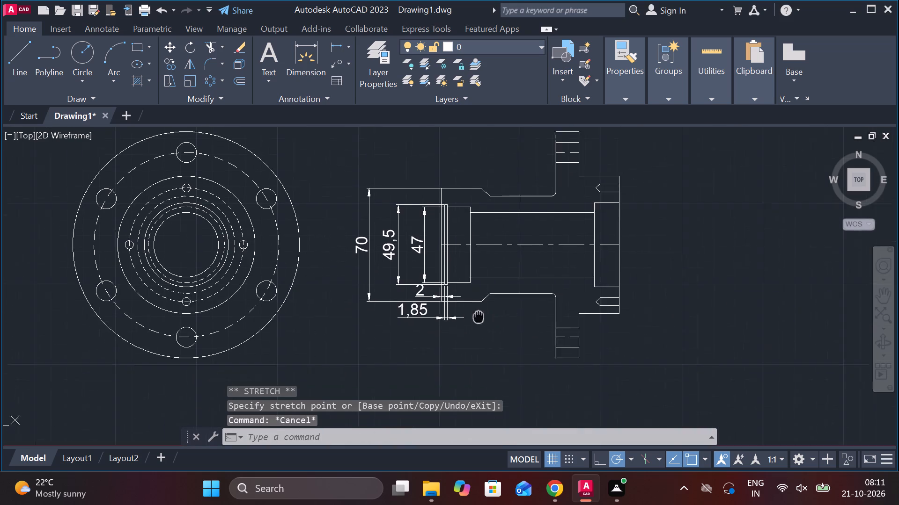
middle_drag(473, 310, 472, 305)
scroll(446, 290, up, 1)
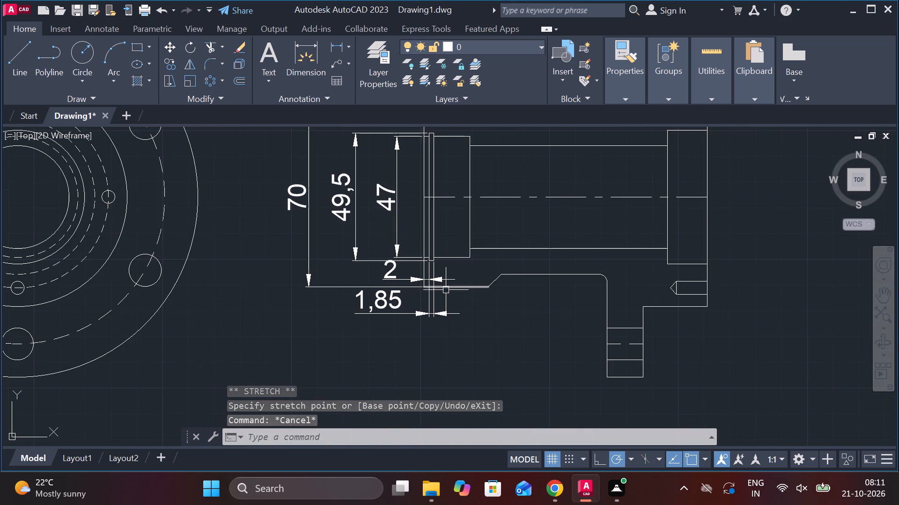
scroll(449, 299, up, 1)
middle_drag(449, 299, 427, 215)
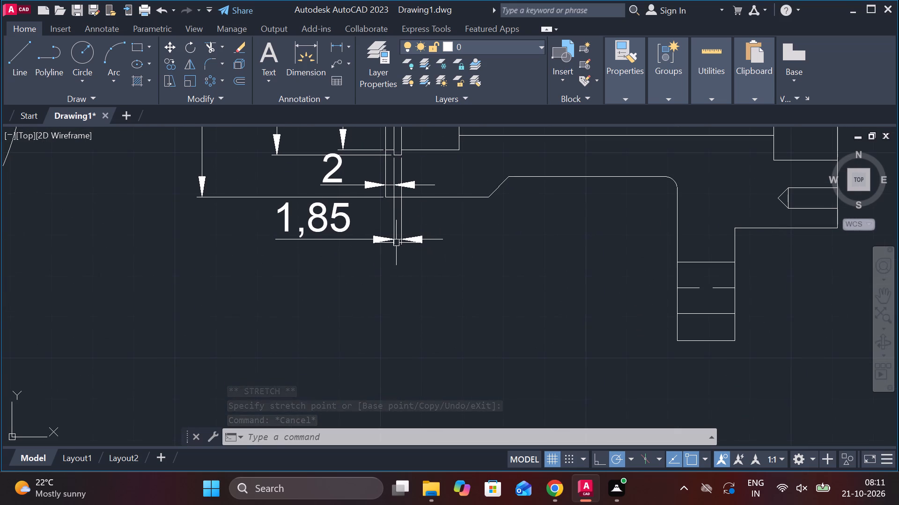
click(395, 242)
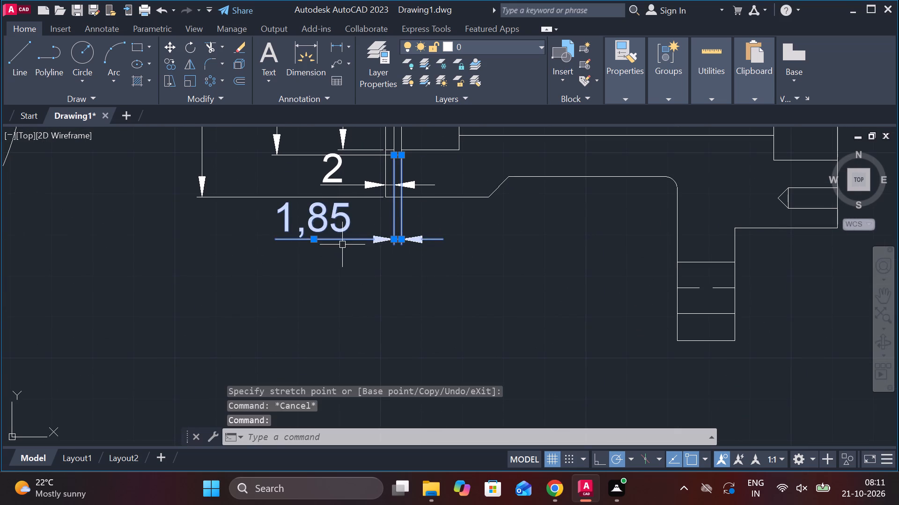
click(396, 239)
click(388, 284)
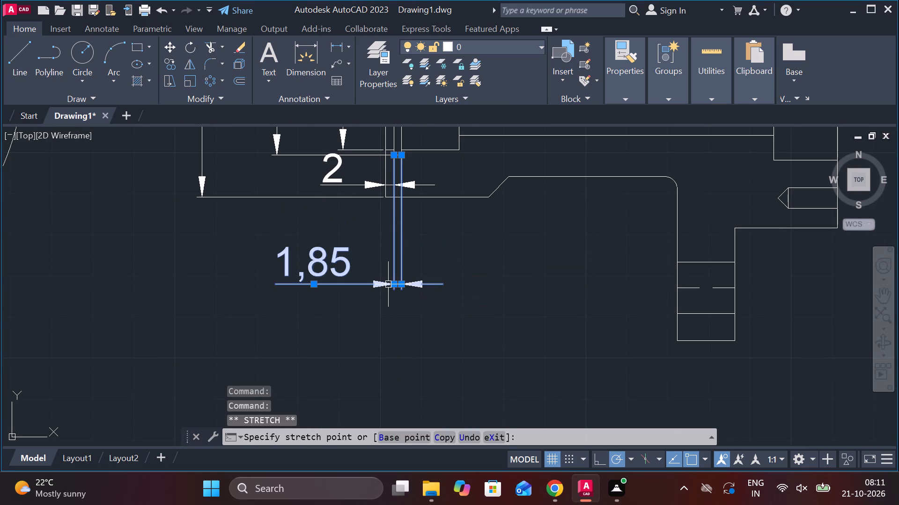
Move the groove offset dimension down so it sits below the body outline and above the groove width dimension.
click(371, 187)
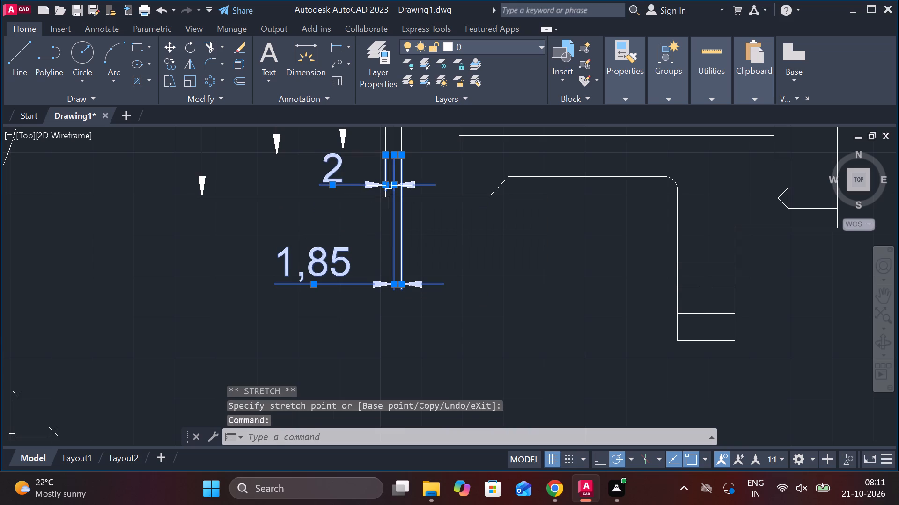
click(394, 185)
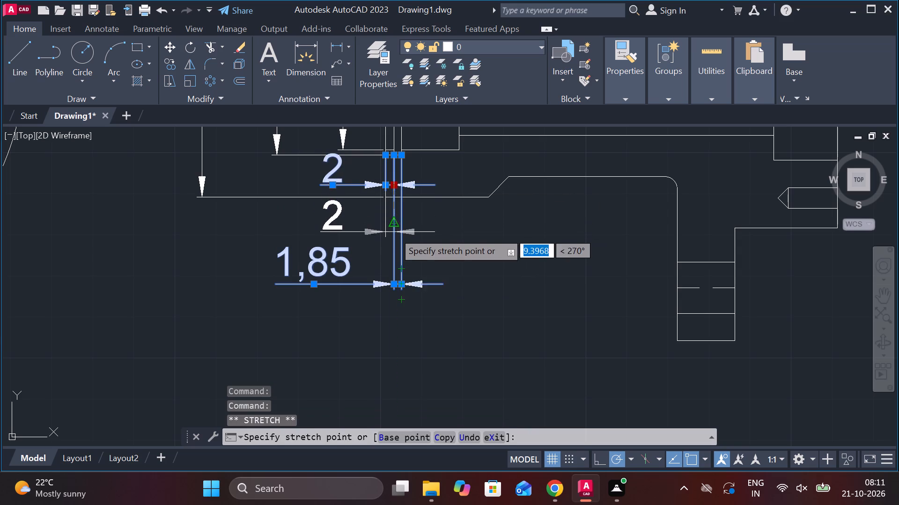
click(394, 234)
key(Escape)
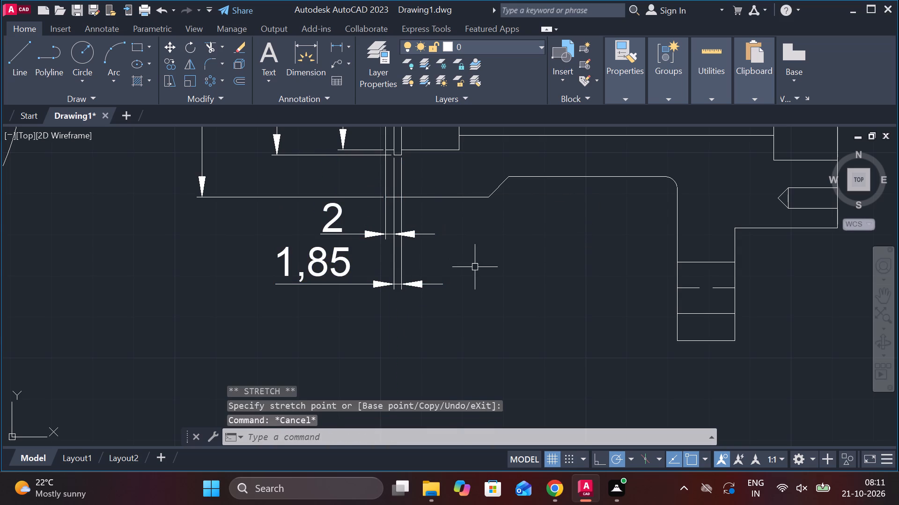
Add a horizontal linear dimension from the left end face to the inner shoulder of the bore recess, placed below the groove width dimension.
scroll(475, 267, down, 1)
middle_drag(475, 267, 454, 263)
middle_drag(511, 284, 469, 285)
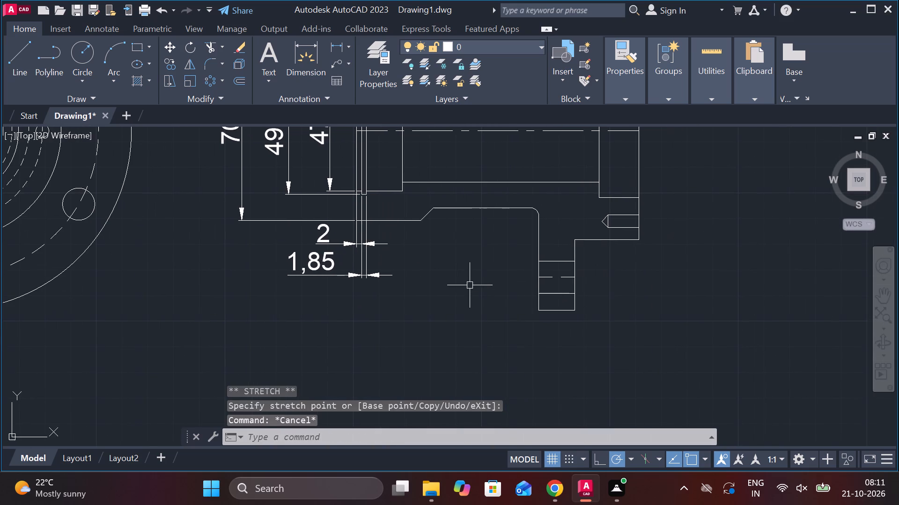
middle_drag(472, 285, 456, 284)
middle_drag(459, 283, 462, 339)
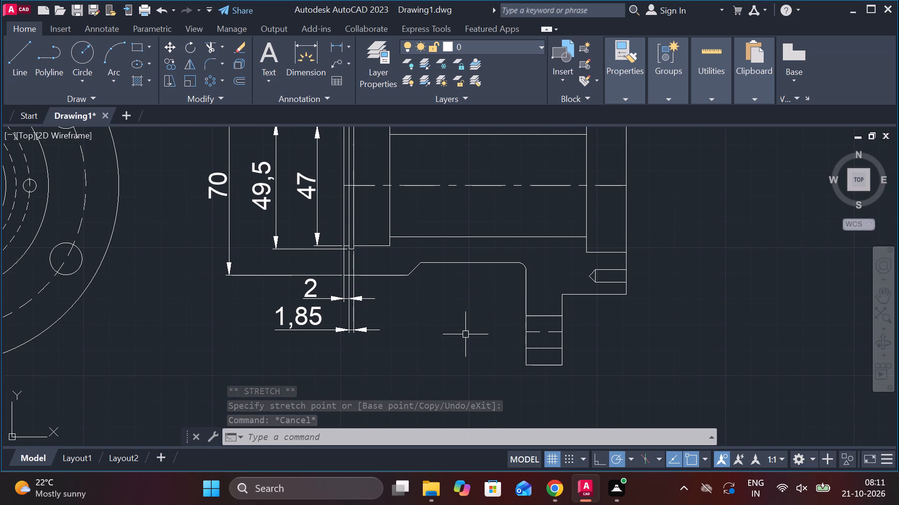
middle_drag(465, 333, 467, 311)
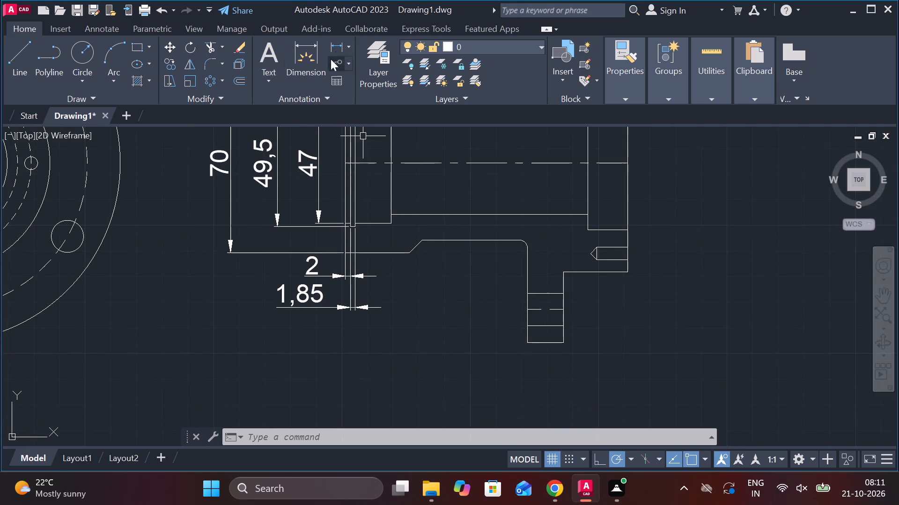
click(341, 48)
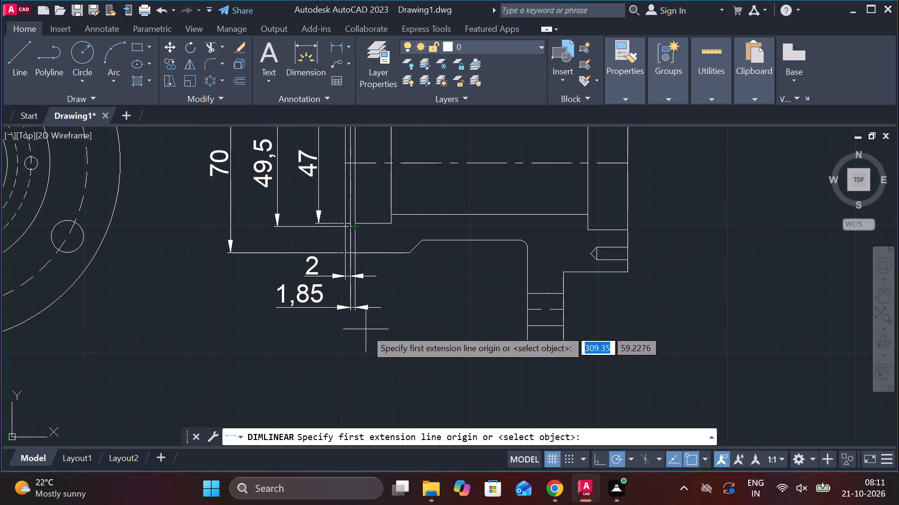
scroll(332, 247, up, 2)
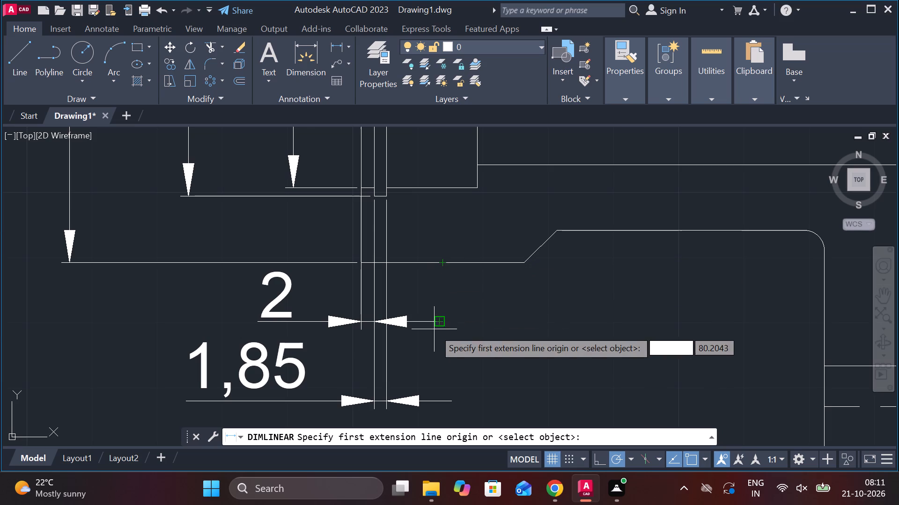
click(358, 221)
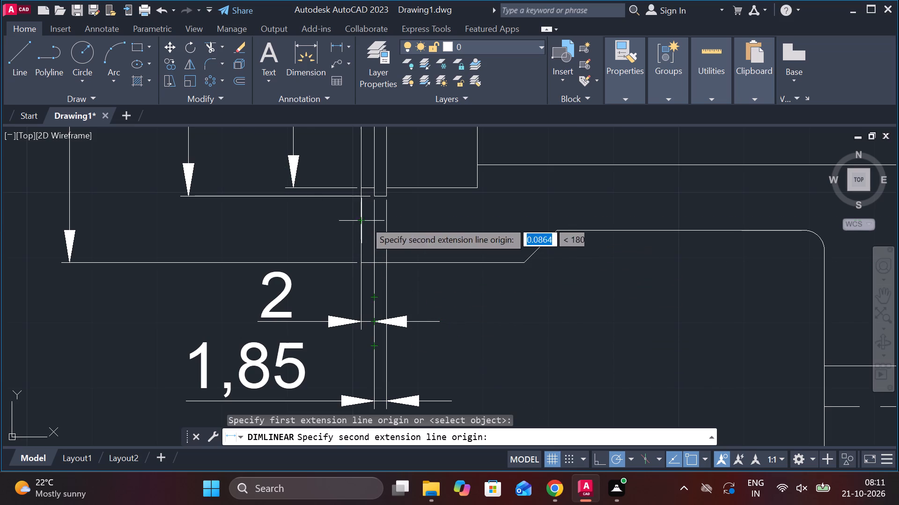
click(470, 193)
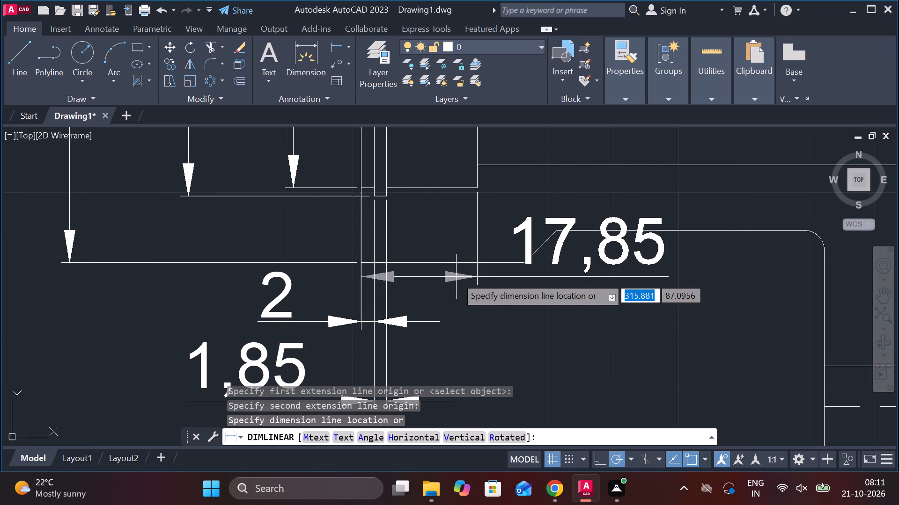
scroll(456, 277, down, 2)
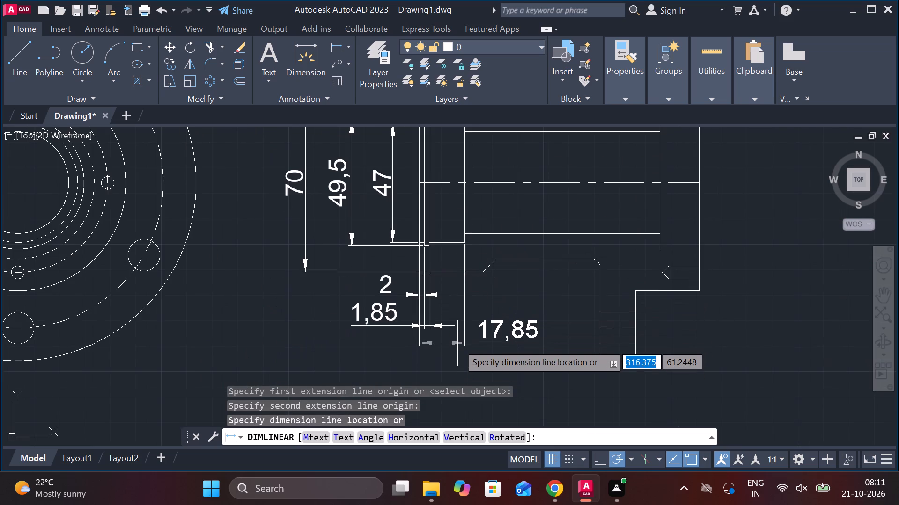
click(457, 343)
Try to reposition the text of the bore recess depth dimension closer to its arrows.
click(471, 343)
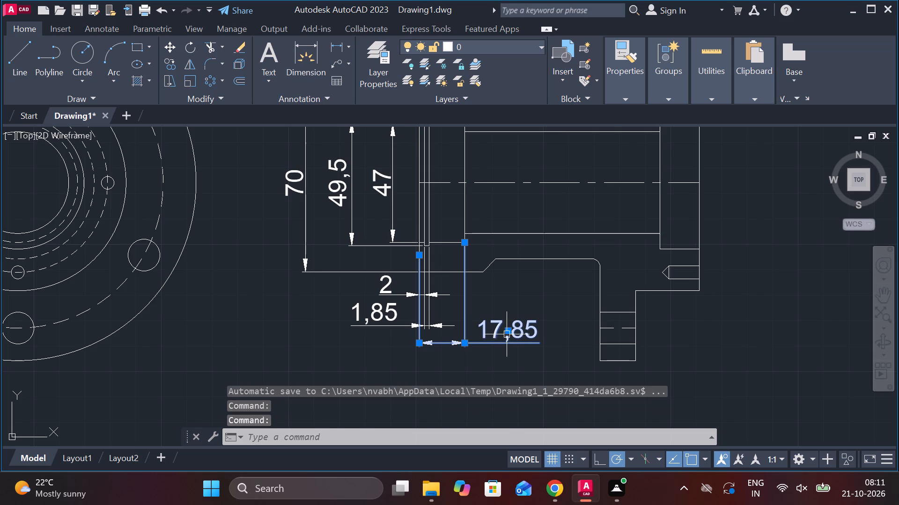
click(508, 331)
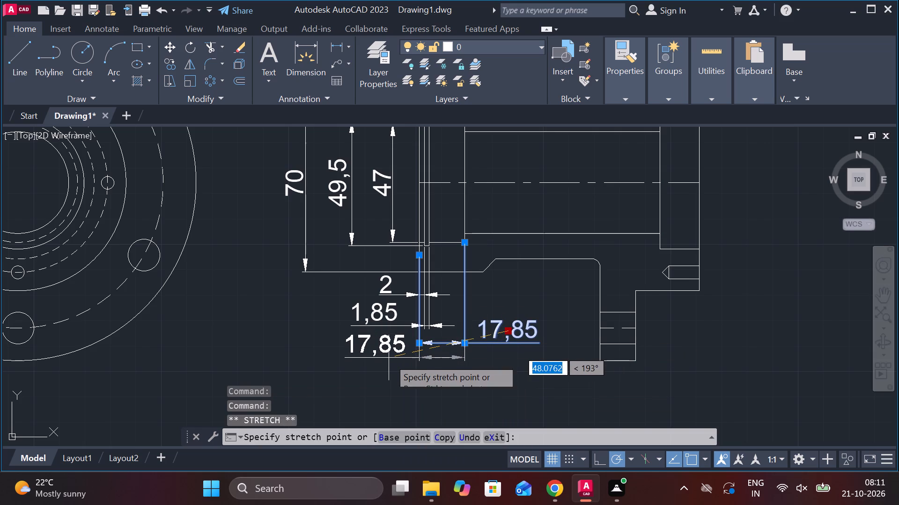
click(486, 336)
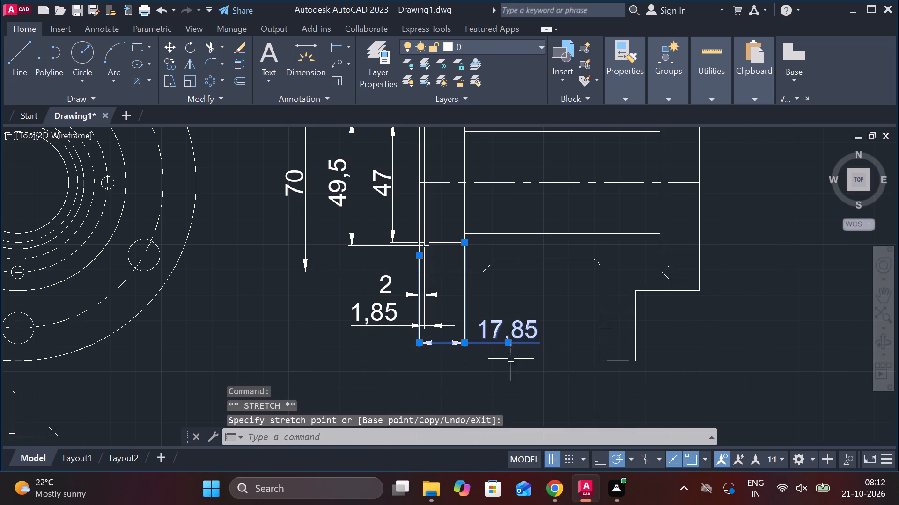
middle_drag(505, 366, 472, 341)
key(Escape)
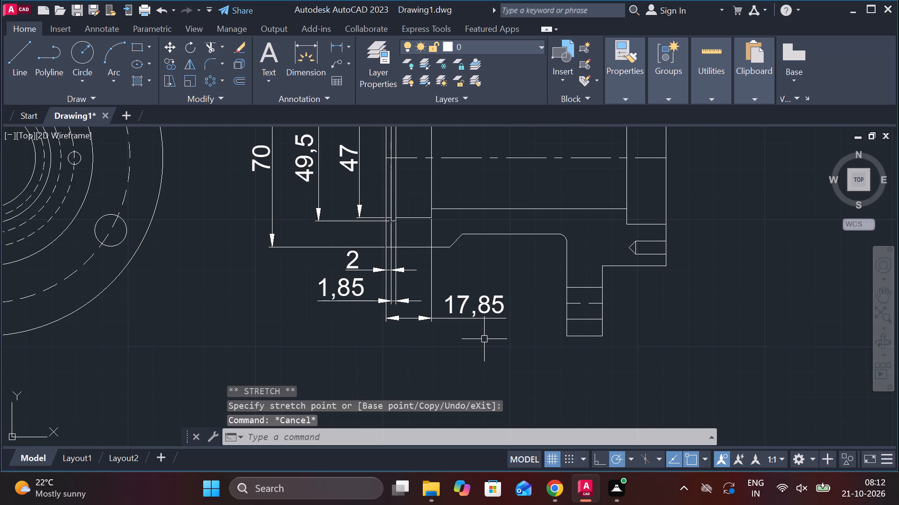
Add a horizontal linear dimension from the left end face to the start of the lower body chamfer, below the bore recess depth dimension.
key(space)
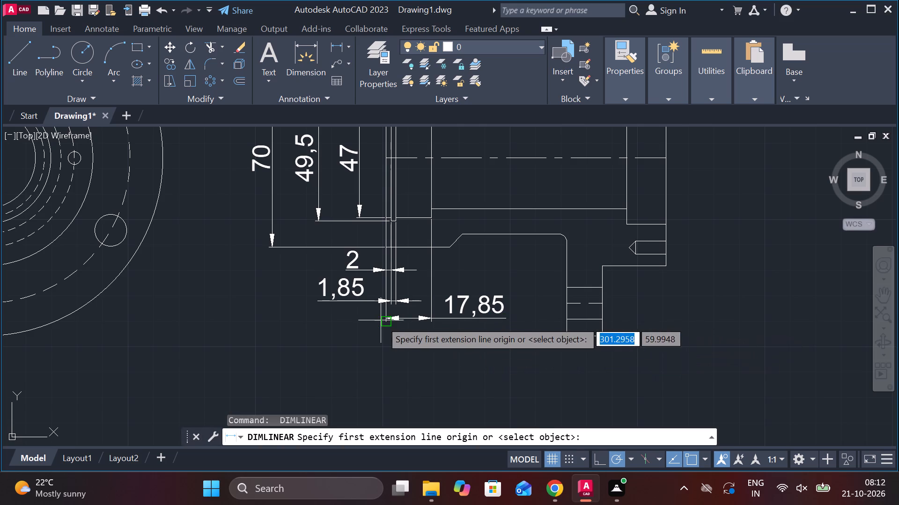
scroll(380, 315, up, 1)
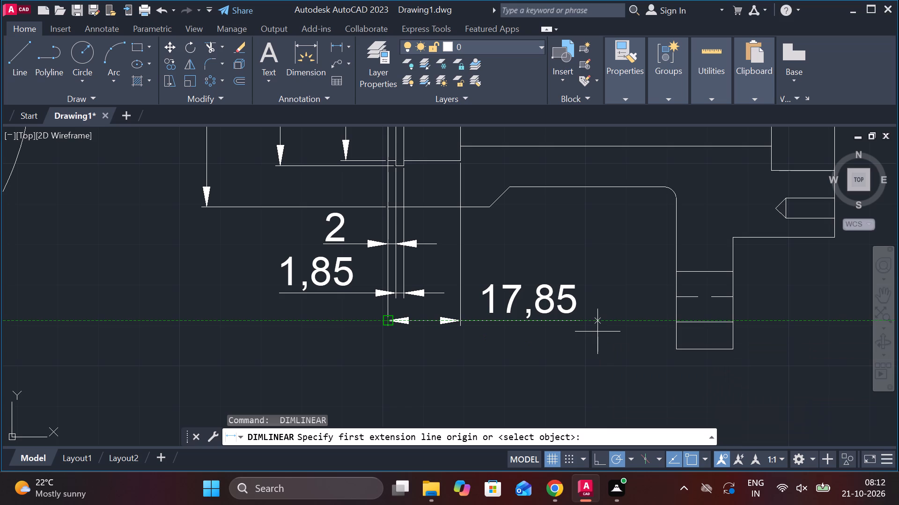
click(490, 206)
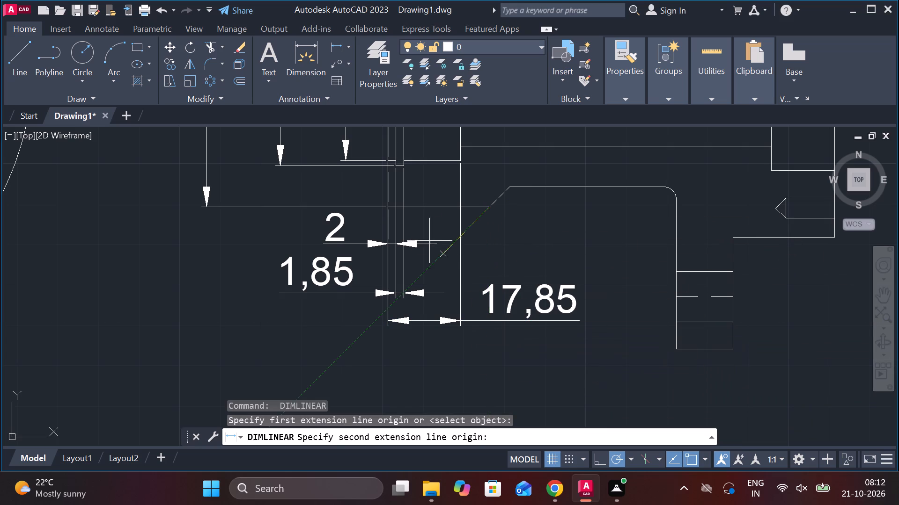
click(388, 211)
middle_drag(393, 353, 386, 339)
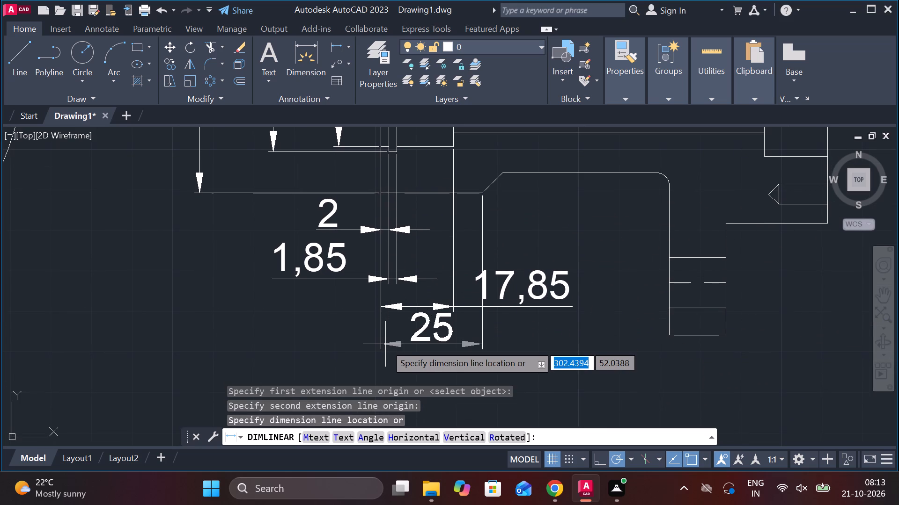
click(390, 353)
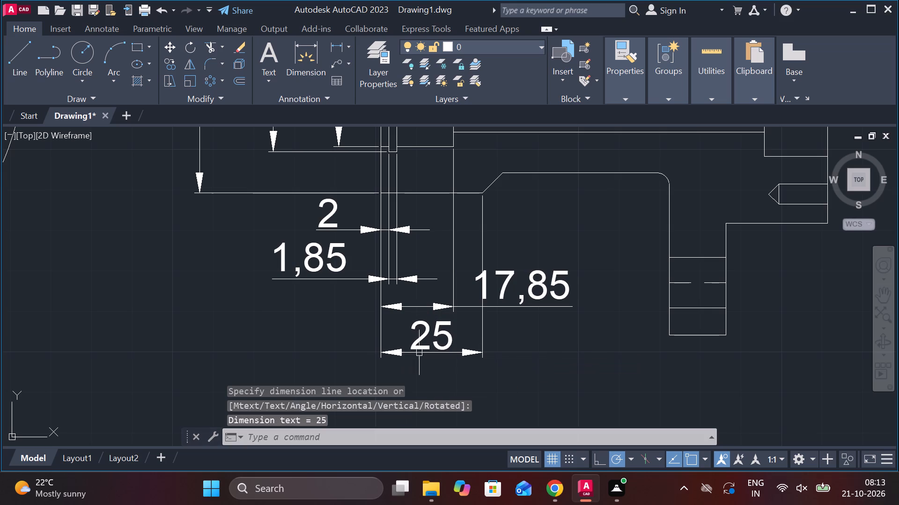
Move the bore recess depth dimension's text to the left of its arrows, under the groove width text, and lower its dimension line slightly.
click(522, 299)
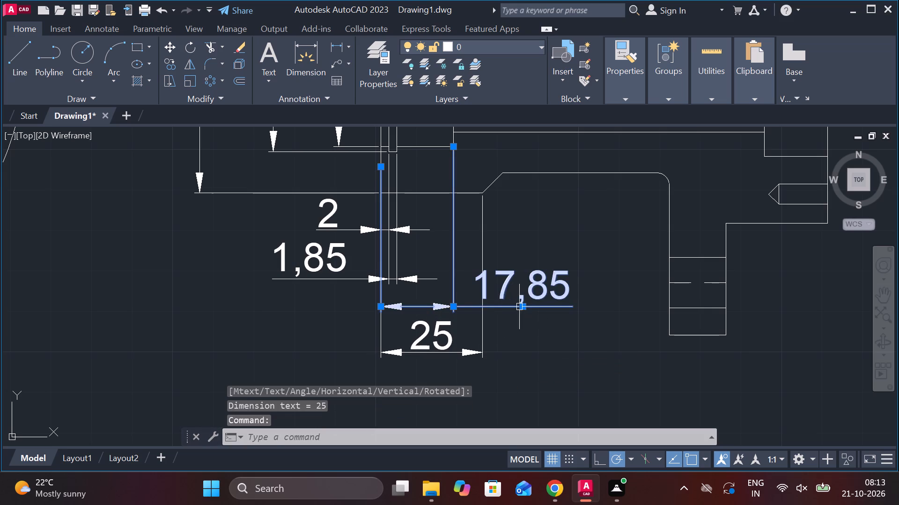
click(523, 307)
click(327, 326)
key(Escape)
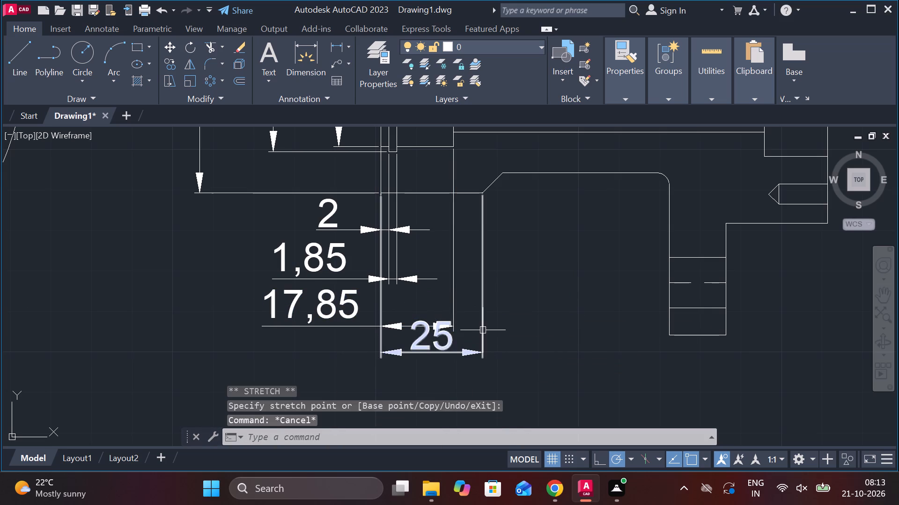
Move the chamfer start dimension line farther down so its text clears the bore recess depth dimension.
middle_drag(484, 331, 474, 311)
click(426, 329)
middle_drag(426, 335, 427, 303)
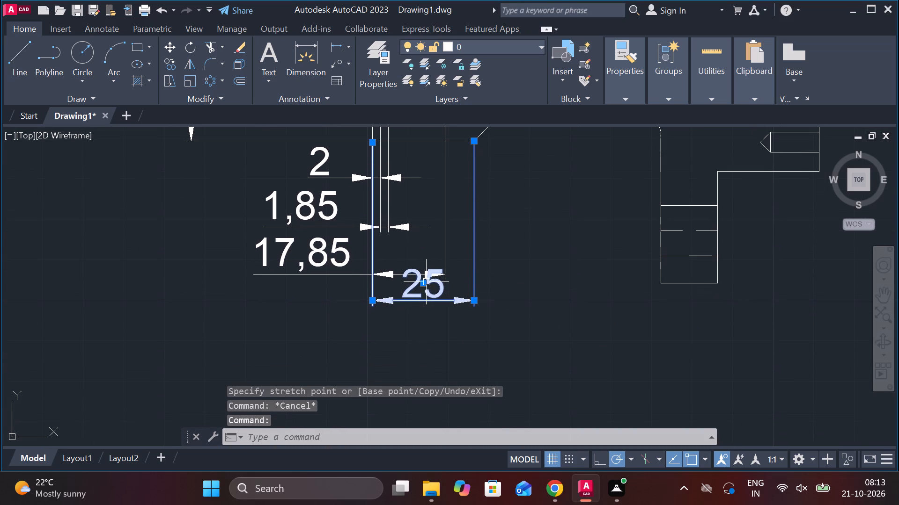
click(425, 285)
click(420, 328)
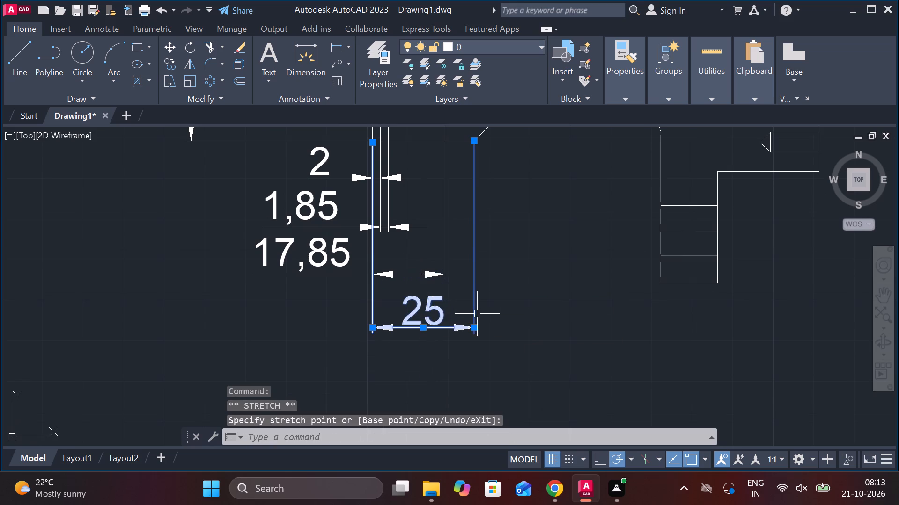
key(Escape)
Add a horizontal linear dimension from the left end face to the flange's left face, placed below the chamfer start dimension.
scroll(454, 303, down, 1)
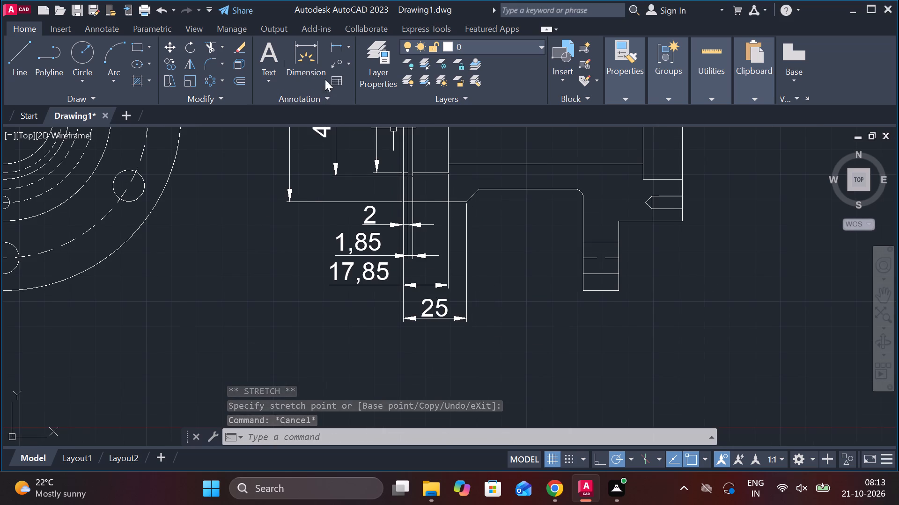
click(334, 49)
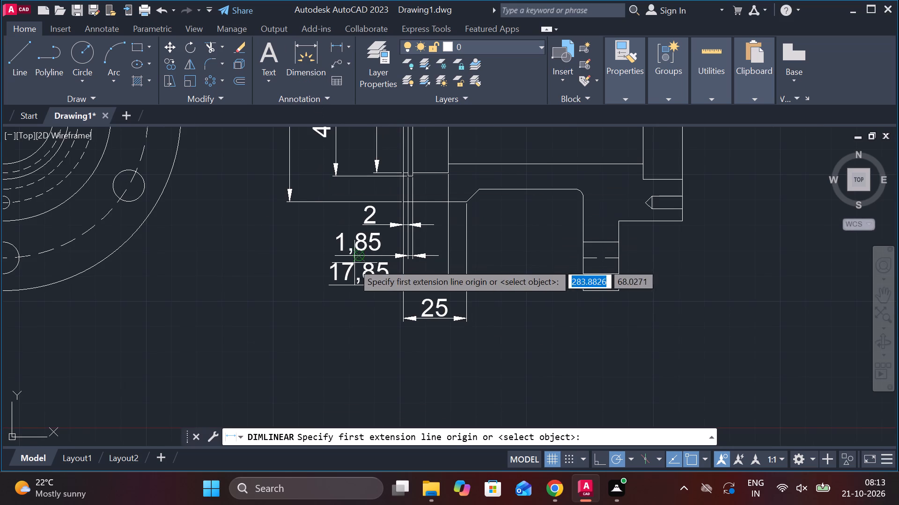
click(394, 303)
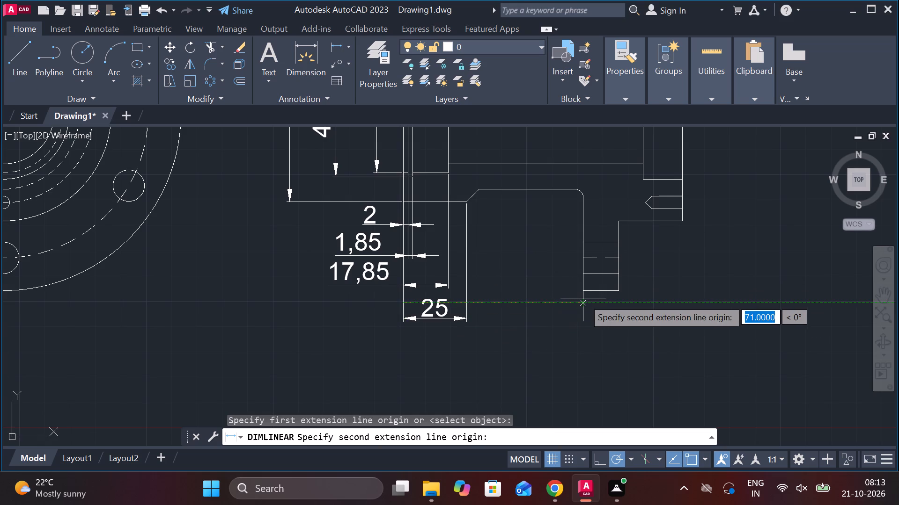
click(584, 294)
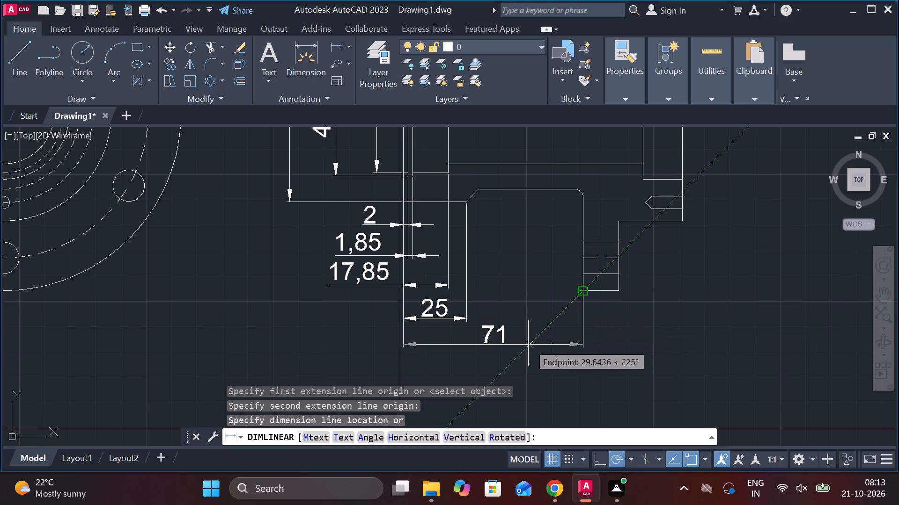
click(528, 343)
Dimension the flange thickness at its lower edge, in line with the flange distance dimension.
key(space)
click(585, 299)
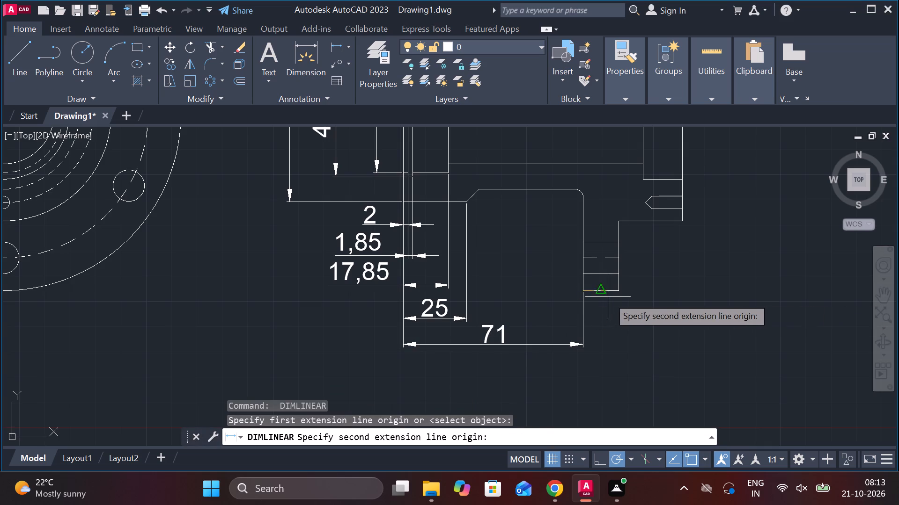
click(620, 294)
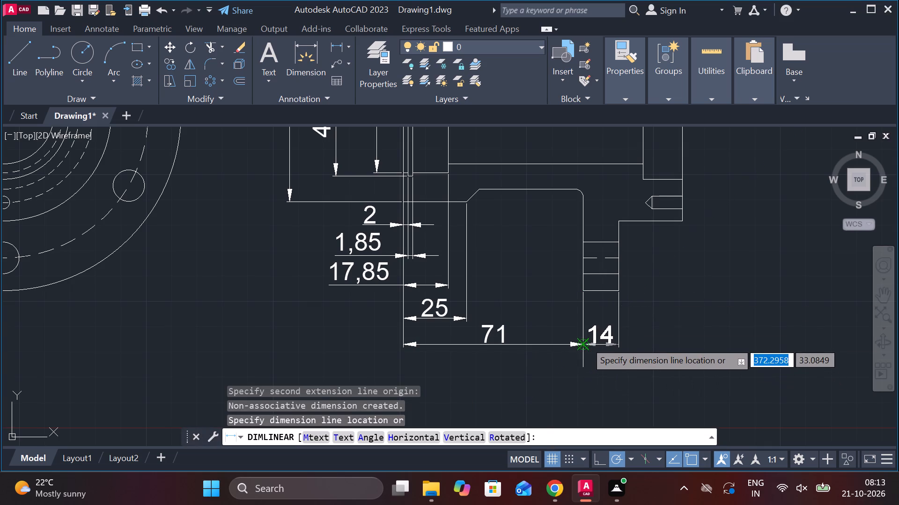
click(585, 341)
Dimension the horizontal distance from the flange's right face to the right end face, in line with the flange thickness dimension.
middle_drag(610, 334, 550, 323)
key(space)
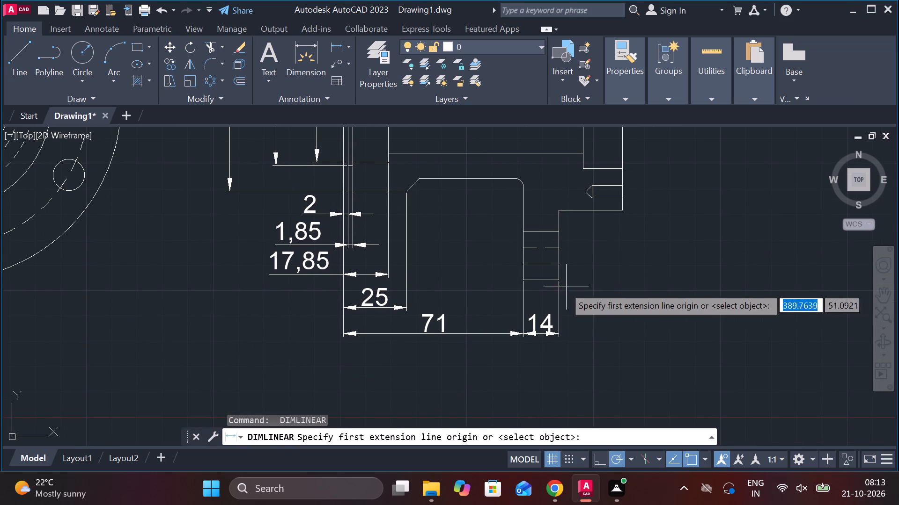
click(552, 284)
click(622, 212)
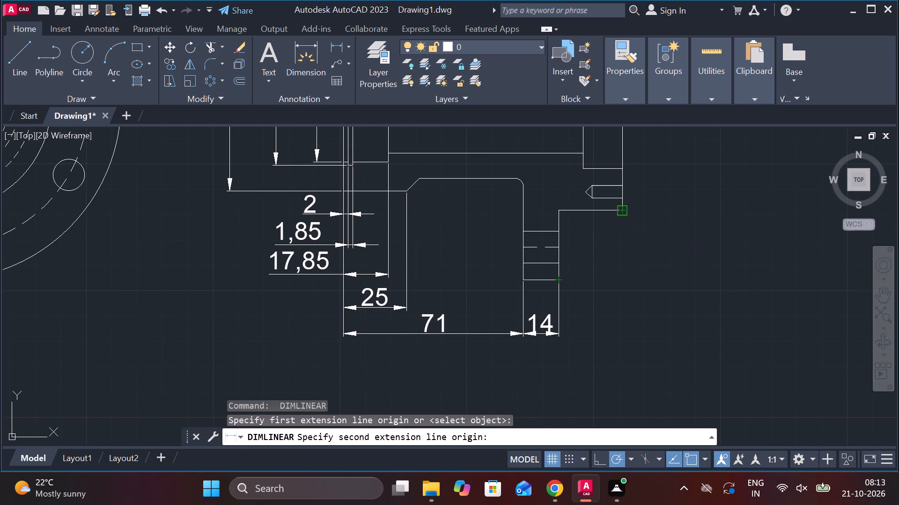
click(561, 330)
Dimension the part's overall length from the left to the right end face, below the chained flange dimensions.
scroll(645, 317, down, 1)
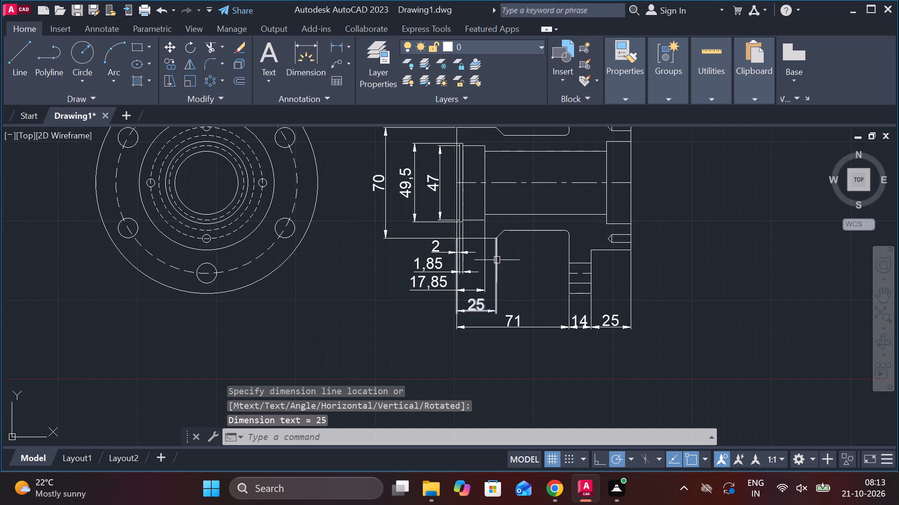
scroll(502, 277, up, 2)
scroll(536, 281, down, 2)
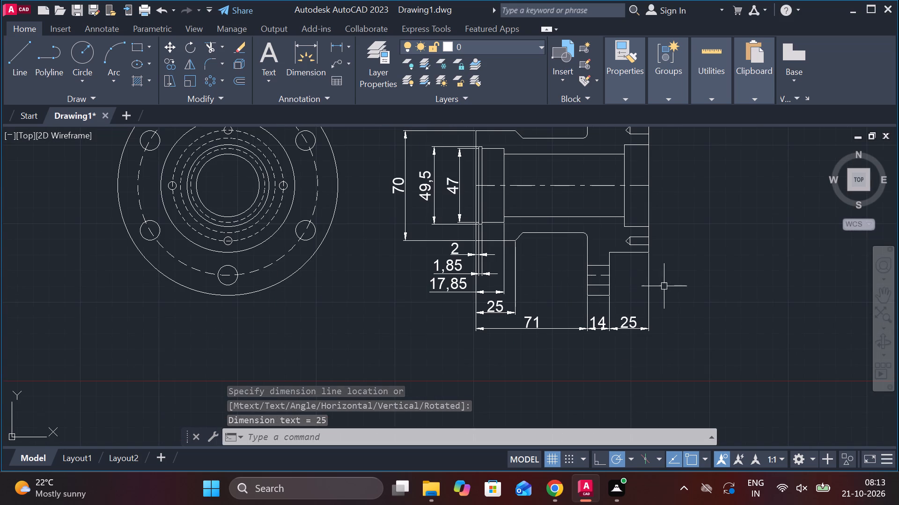
middle_drag(676, 290, 648, 290)
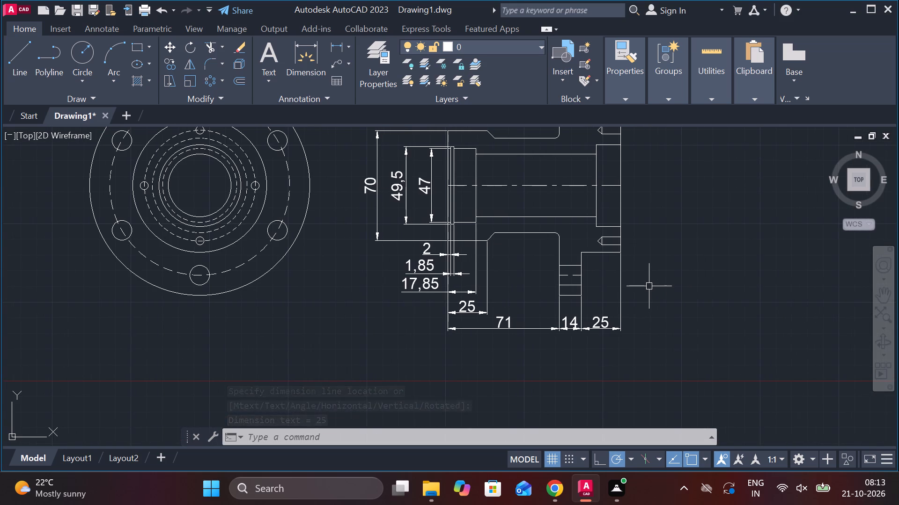
drag(626, 301, 602, 311)
key(space)
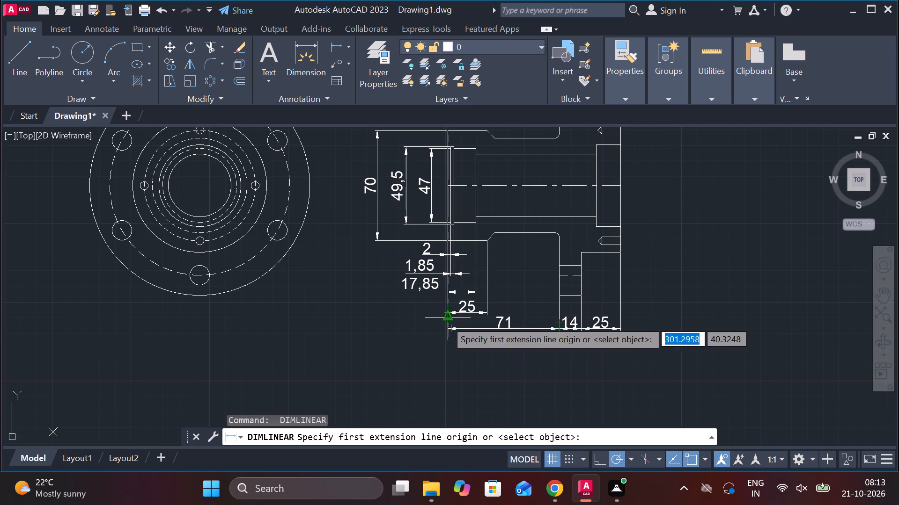
click(446, 320)
click(619, 302)
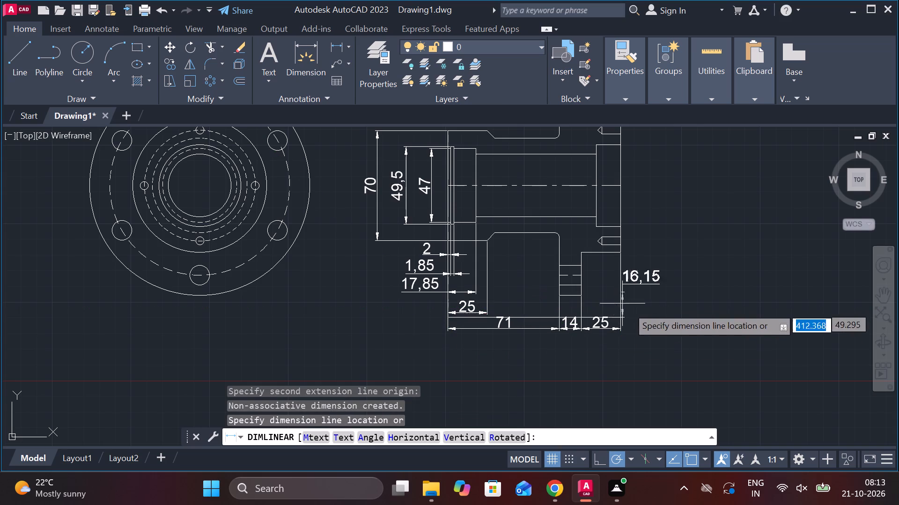
click(549, 352)
Add a vertical linear dimension for the right bore recess diameter, placed outside the right end face.
scroll(701, 317, down, 1)
middle_drag(701, 317, 671, 320)
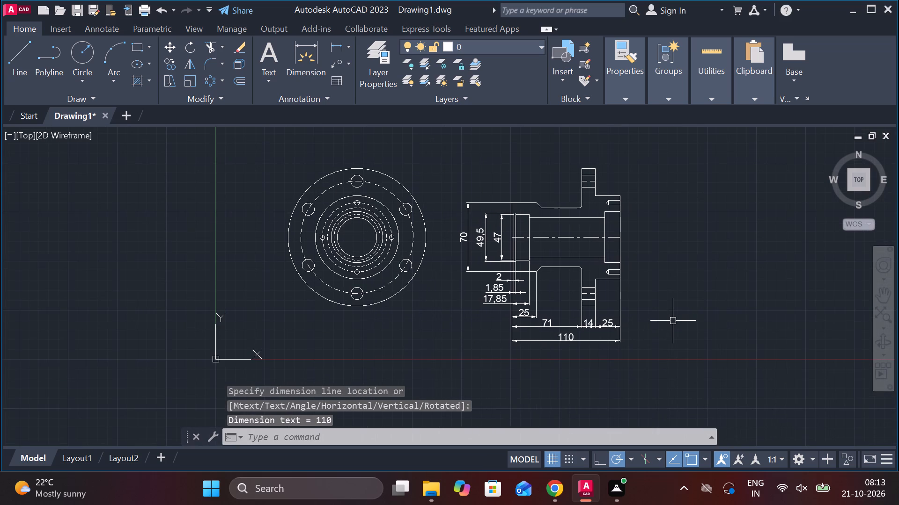
middle_drag(655, 288, 639, 308)
scroll(642, 260, up, 2)
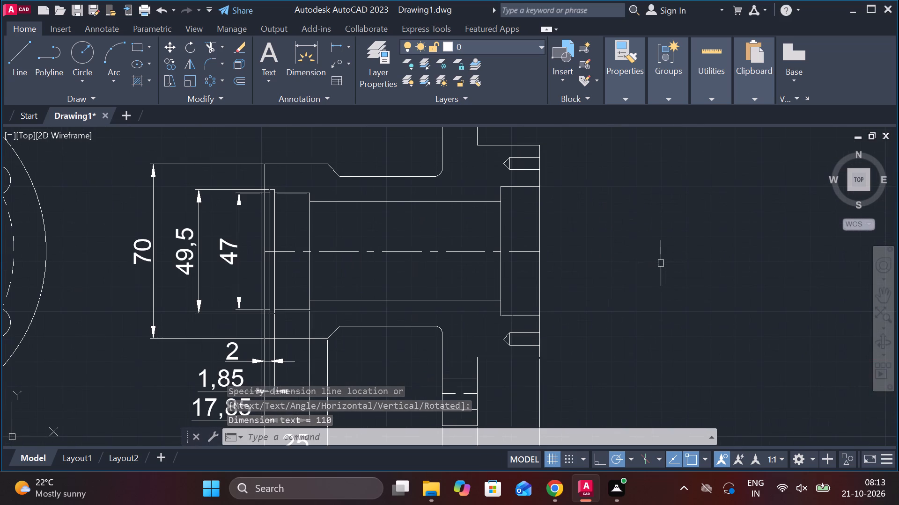
key(space)
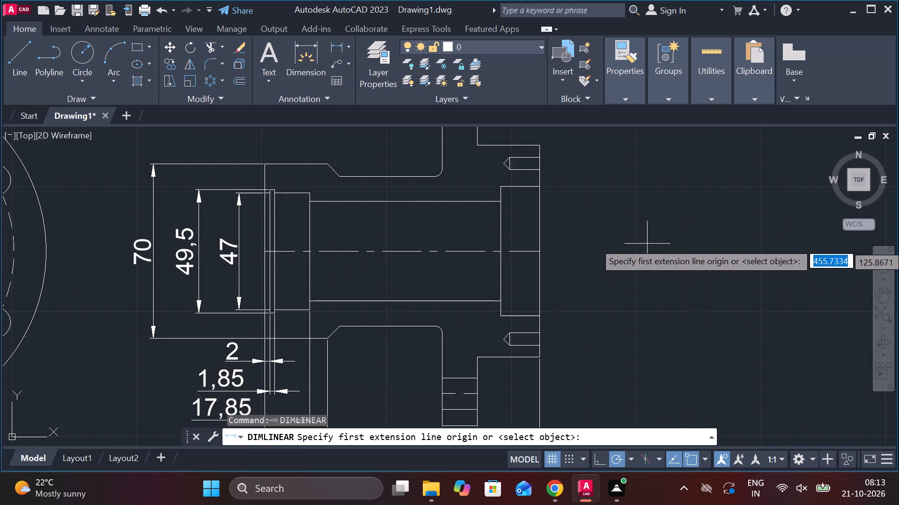
click(540, 193)
click(544, 319)
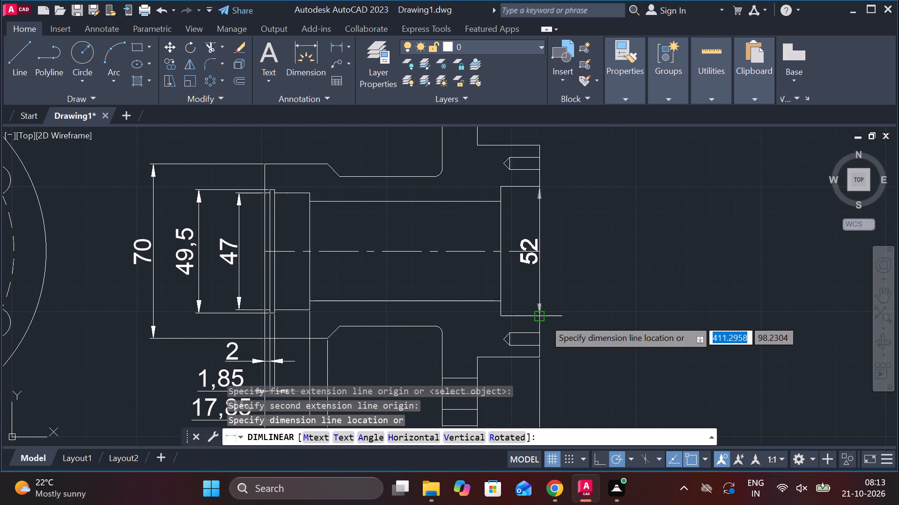
click(586, 286)
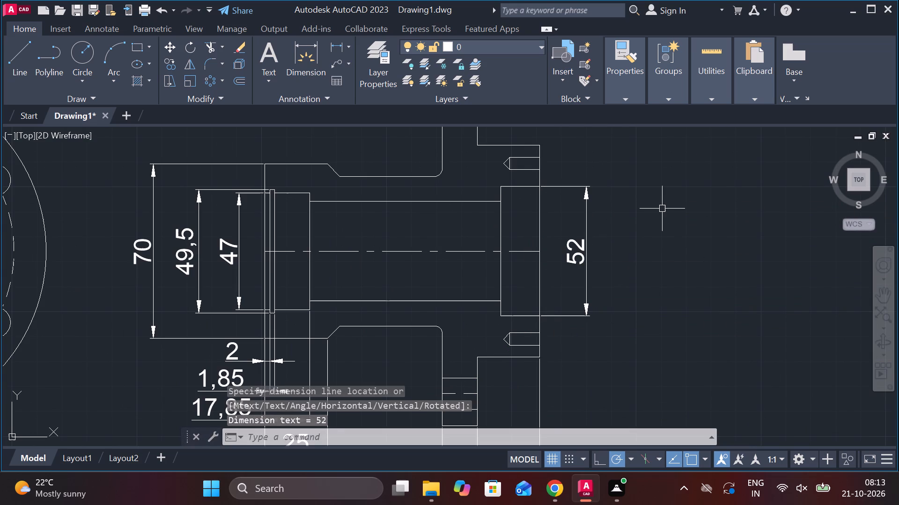
Add a vertical linear dimension between the centers of the two small blind holes, outside the right bore recess diameter dimension.
key(space)
scroll(577, 170, up, 2)
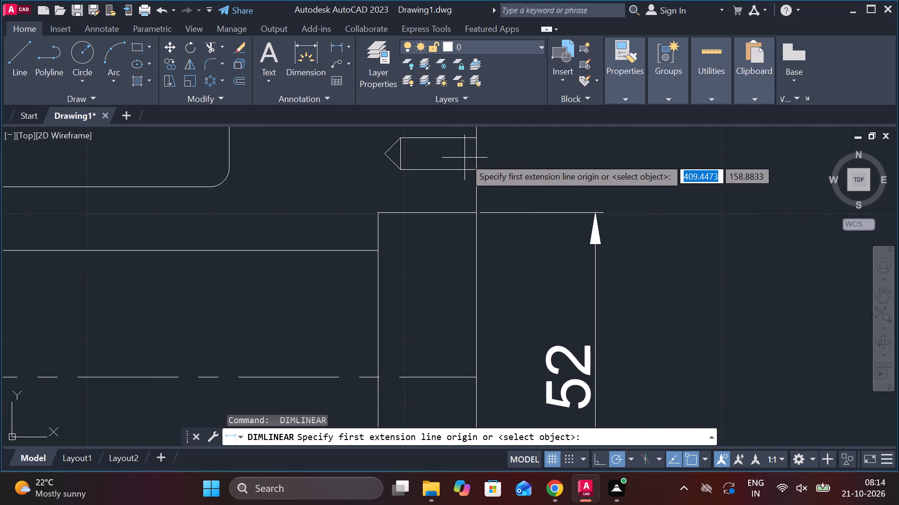
scroll(391, 152, up, 2)
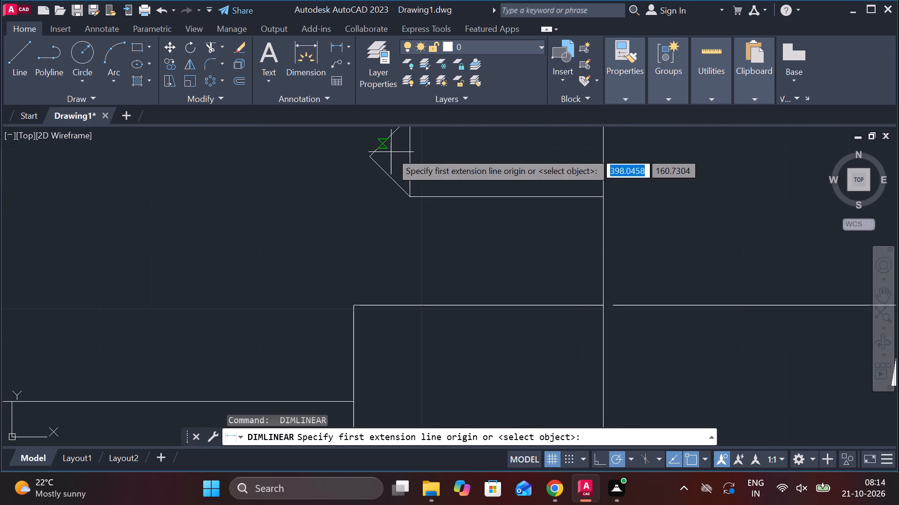
click(413, 155)
scroll(421, 169, down, 3)
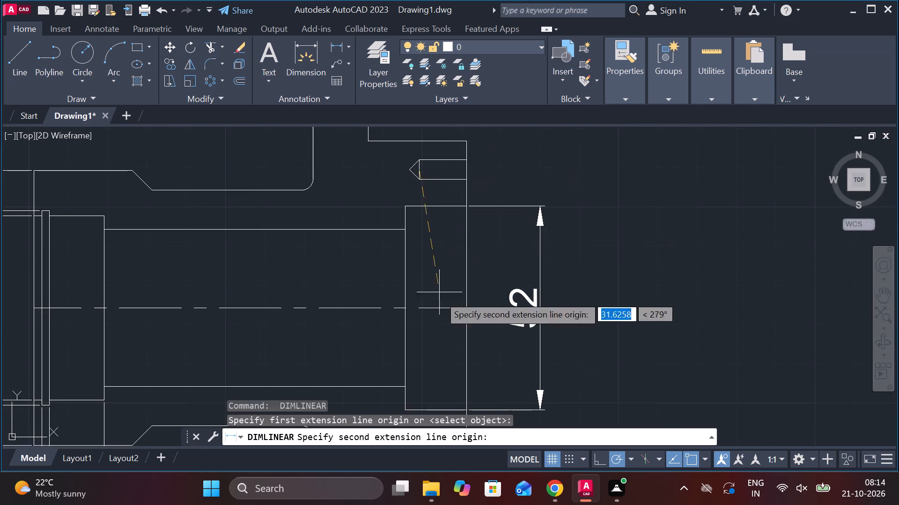
middle_drag(439, 297, 444, 188)
click(426, 341)
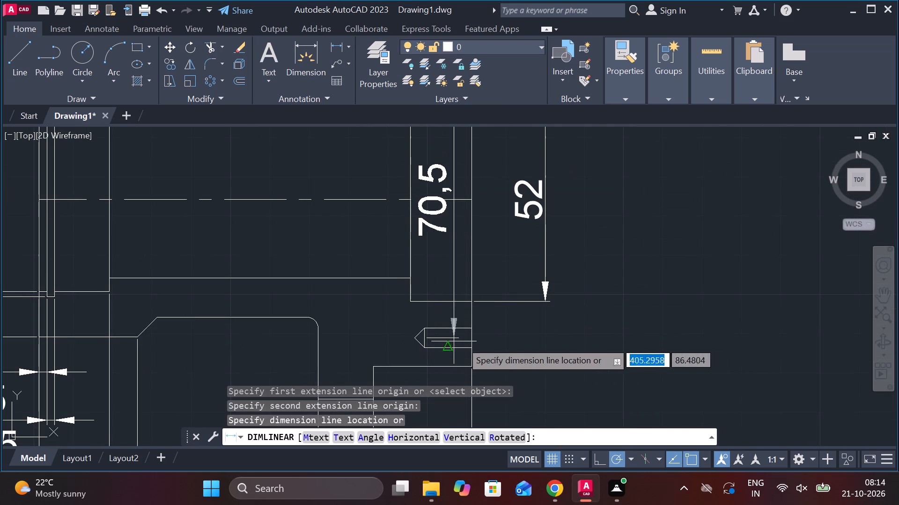
click(604, 287)
Add a horizontal linear dimension for the right bore recess depth, placed above the upper body outline beside the flange.
scroll(608, 288, down, 1)
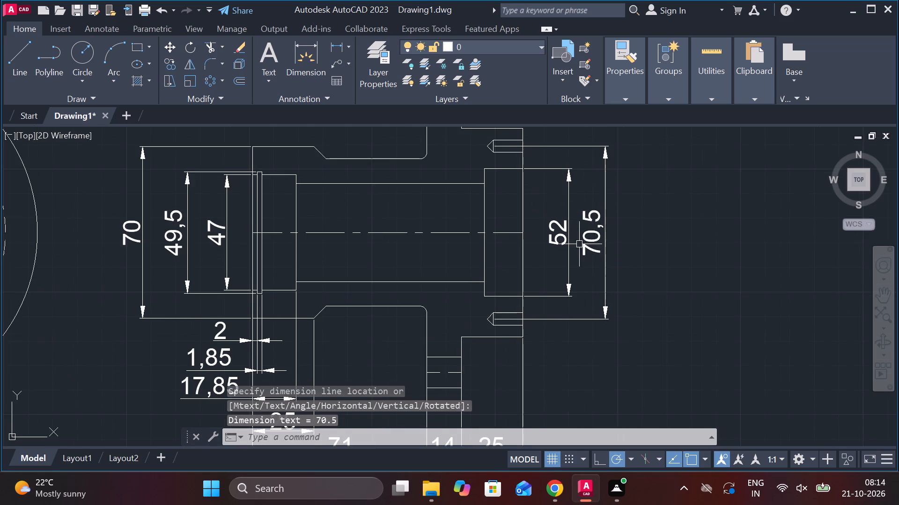
middle_drag(584, 254, 592, 325)
key(space)
scroll(514, 178, up, 2)
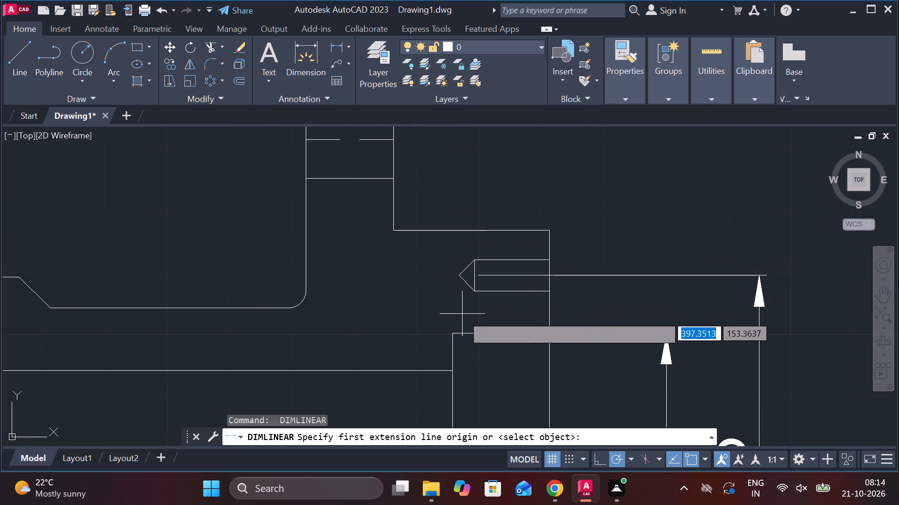
click(457, 337)
click(549, 338)
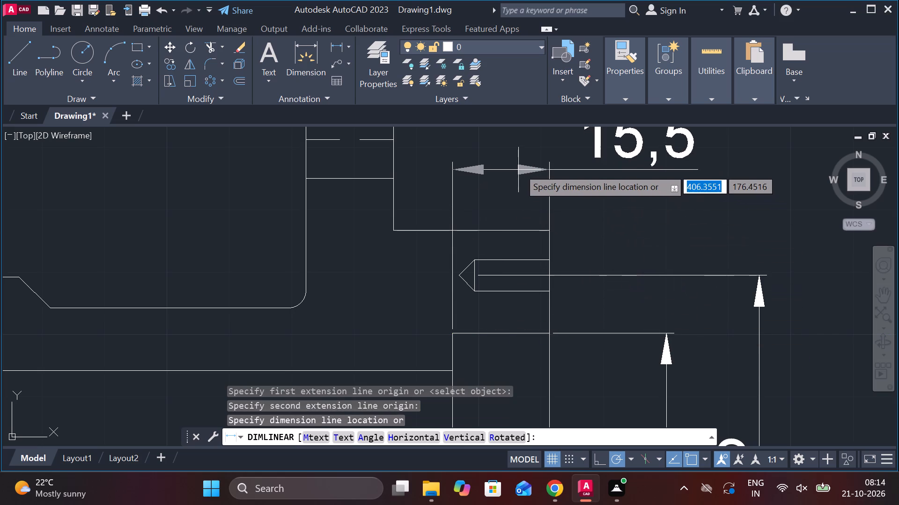
click(525, 138)
Add a horizontal linear dimension for the upper small blind hole's depth, excluding the conical tip, placed just below the bore recess depth dimension.
key(space)
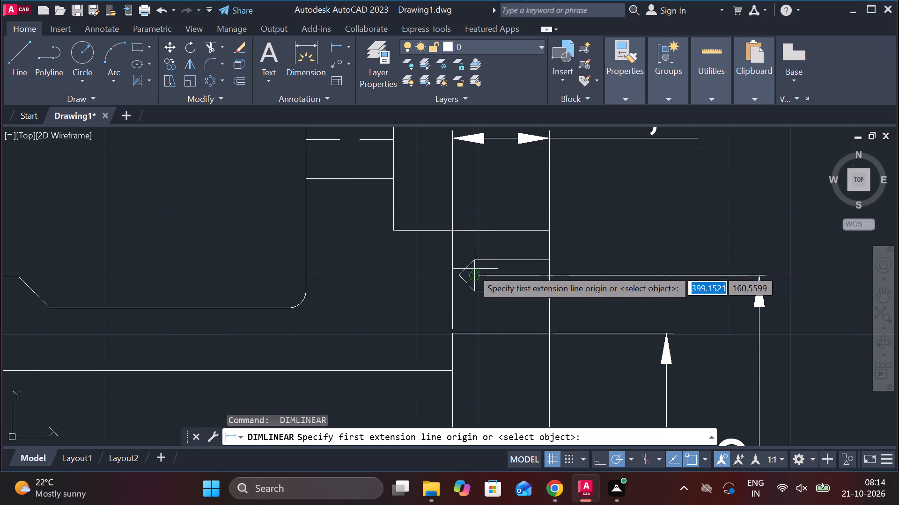
scroll(486, 253, up, 2)
click(454, 260)
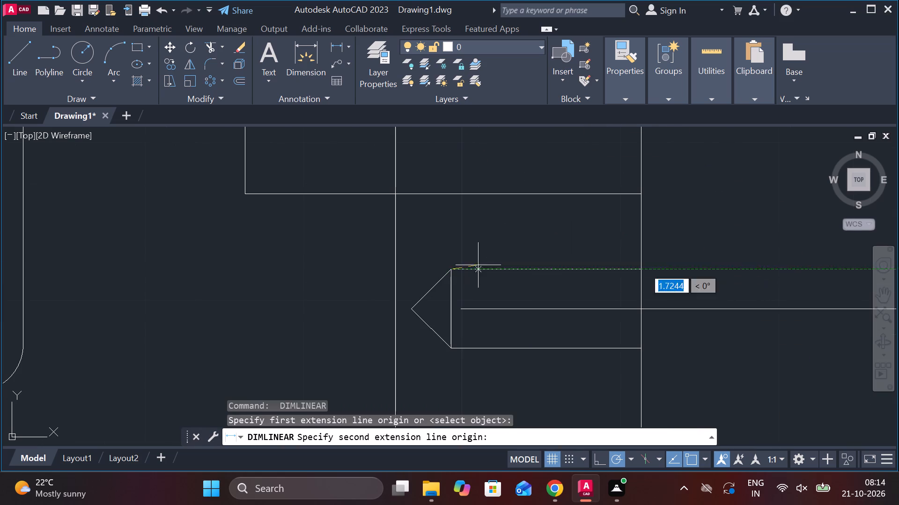
click(640, 269)
middle_drag(590, 205, 575, 338)
scroll(576, 249, down, 2)
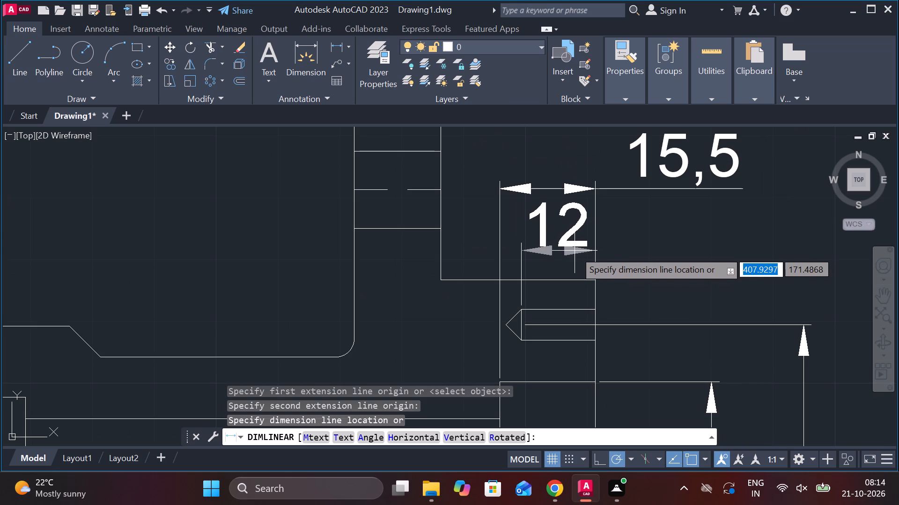
click(575, 258)
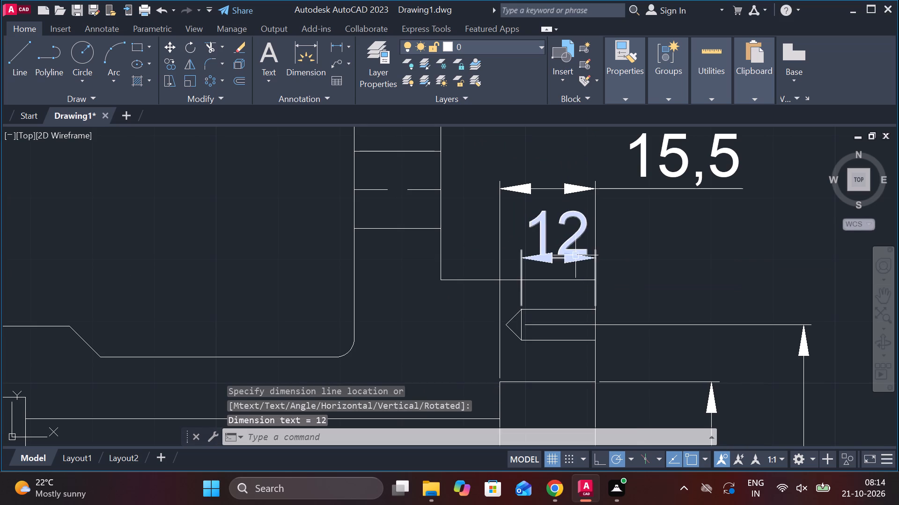
Hatch the upper and lower cut sections of the side view's body with the ANSI31 pattern at scale 0.4.
scroll(575, 255, down, 2)
middle_drag(616, 296, 598, 210)
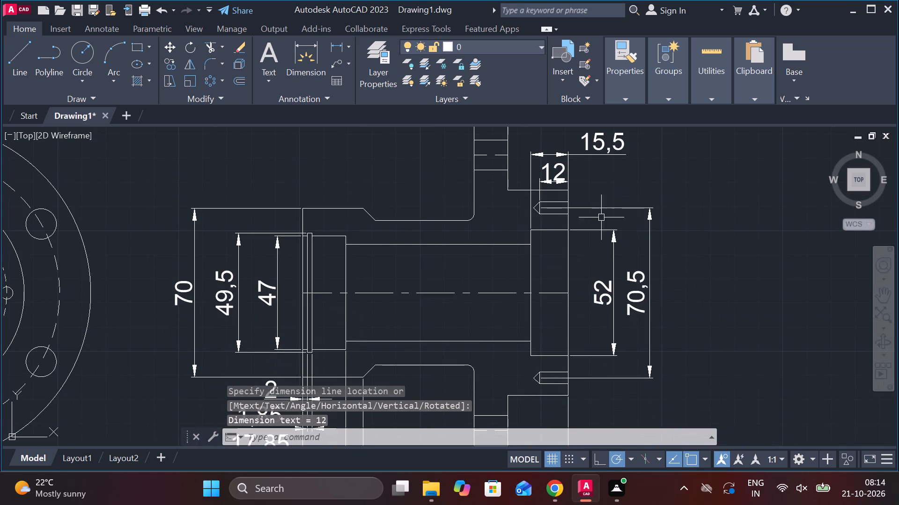
middle_drag(358, 222, 396, 202)
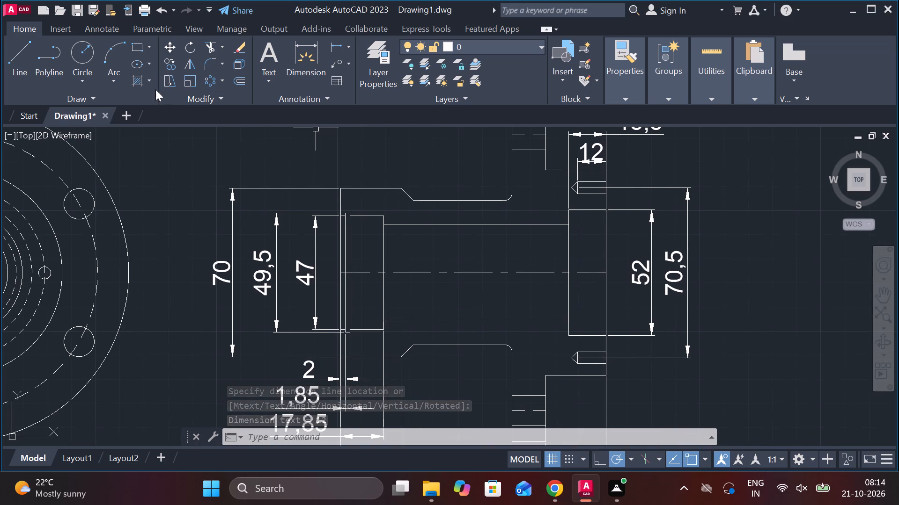
click(138, 82)
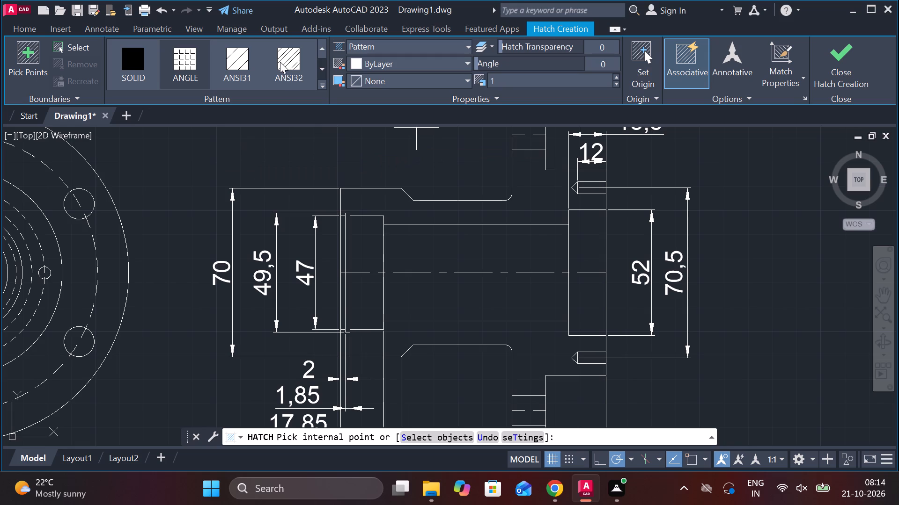
click(280, 62)
click(225, 59)
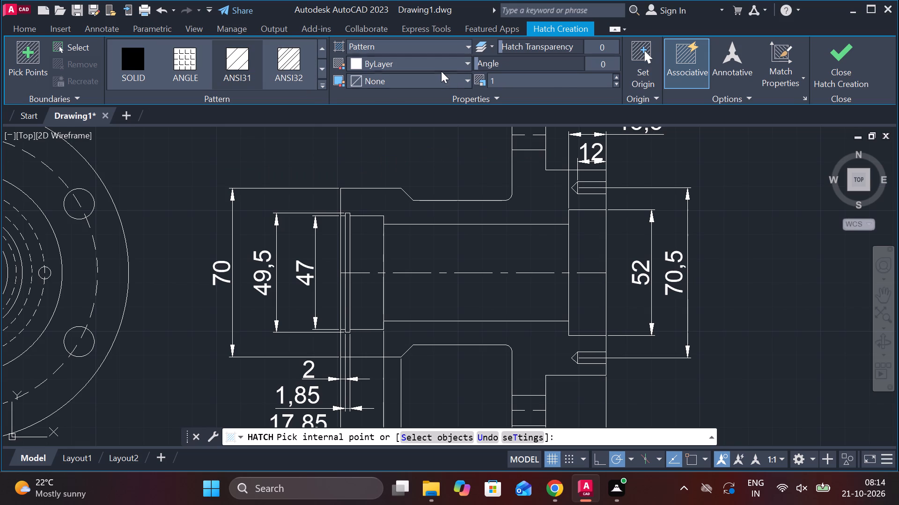
drag(552, 74, 505, 77)
click(503, 80)
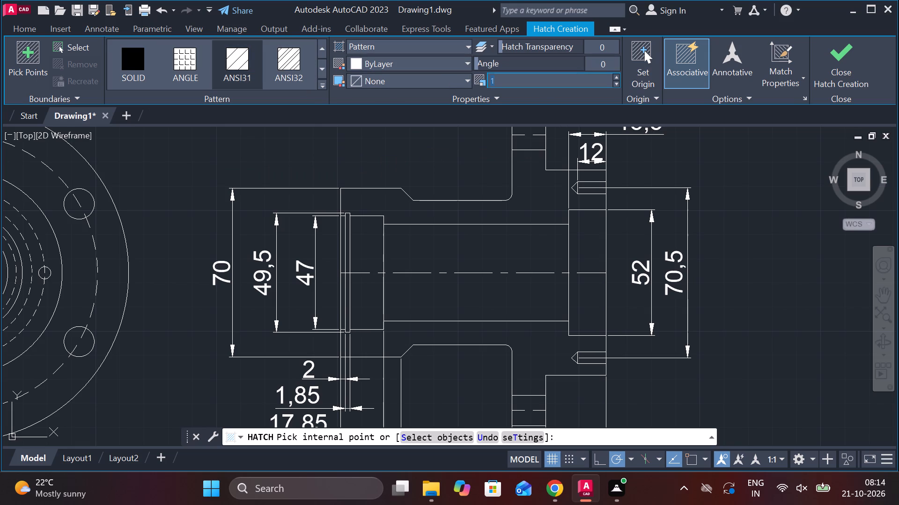
key(period)
key(4)
key(space)
click(469, 206)
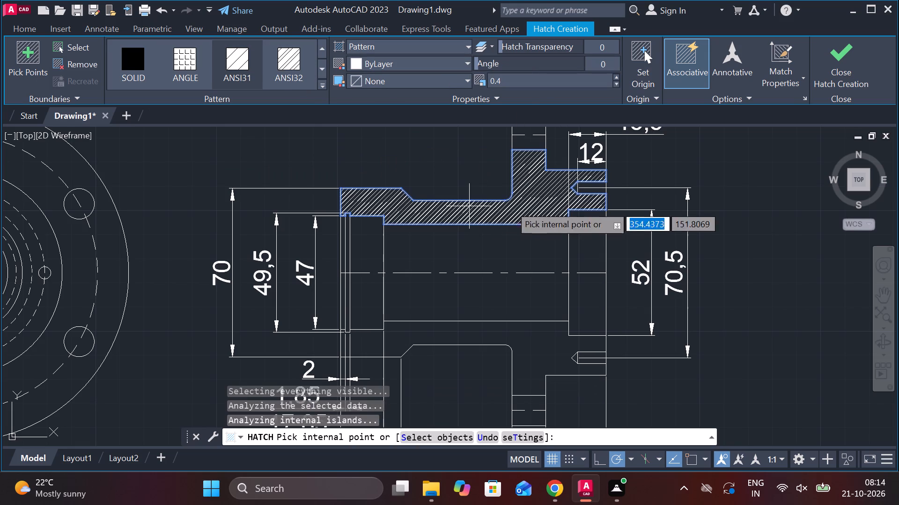
click(454, 333)
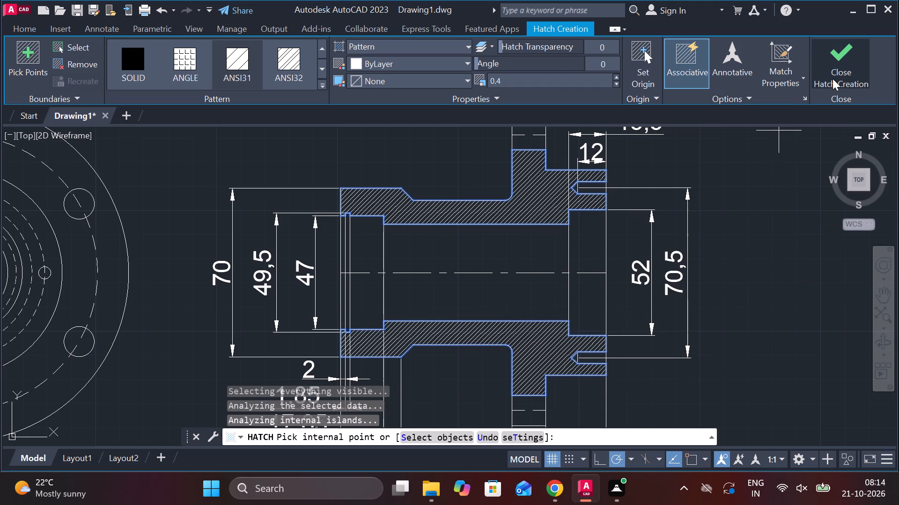
Add the flange's outer rim sections, above the upper bolt hole and below the lower one, to the hatch and finish it.
middle_drag(588, 211, 561, 289)
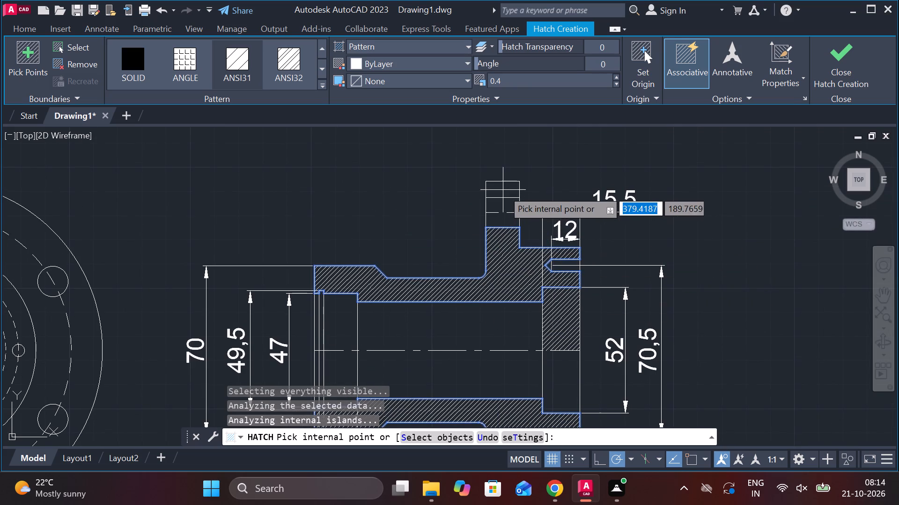
click(503, 190)
middle_drag(638, 269, 648, 160)
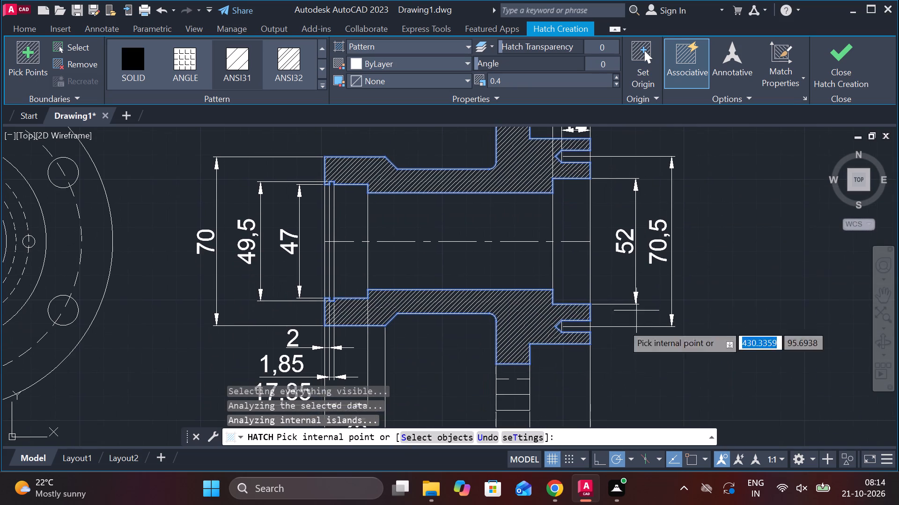
middle_drag(540, 386, 544, 301)
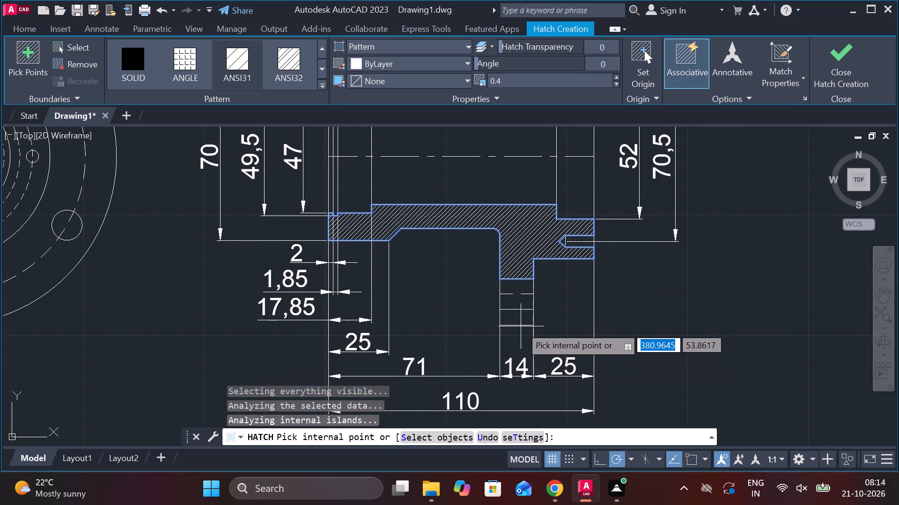
click(512, 320)
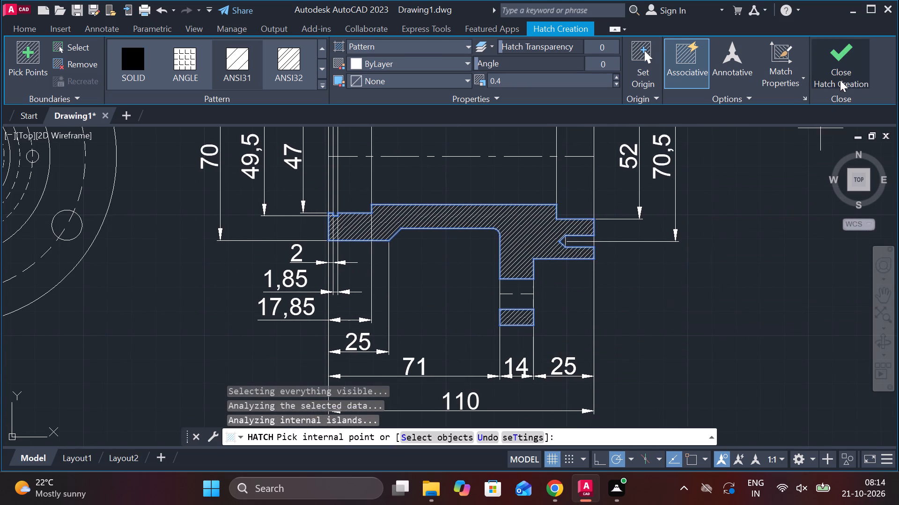
click(861, 57)
Add a radius dimension to the upper fillet between the body and the flange, placed above the body's reduced section.
scroll(663, 315, down, 2)
middle_drag(703, 274, 658, 270)
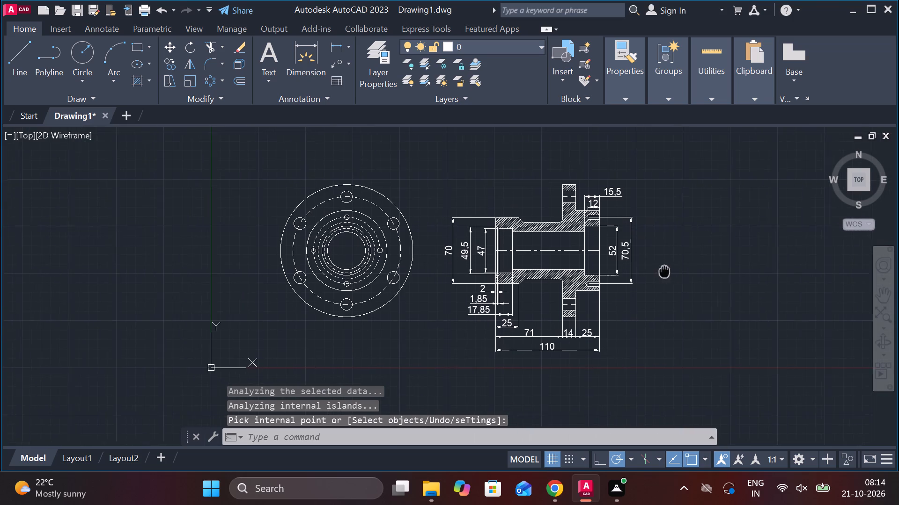
middle_drag(658, 270, 656, 270)
scroll(615, 271, up, 1)
middle_drag(629, 278, 576, 276)
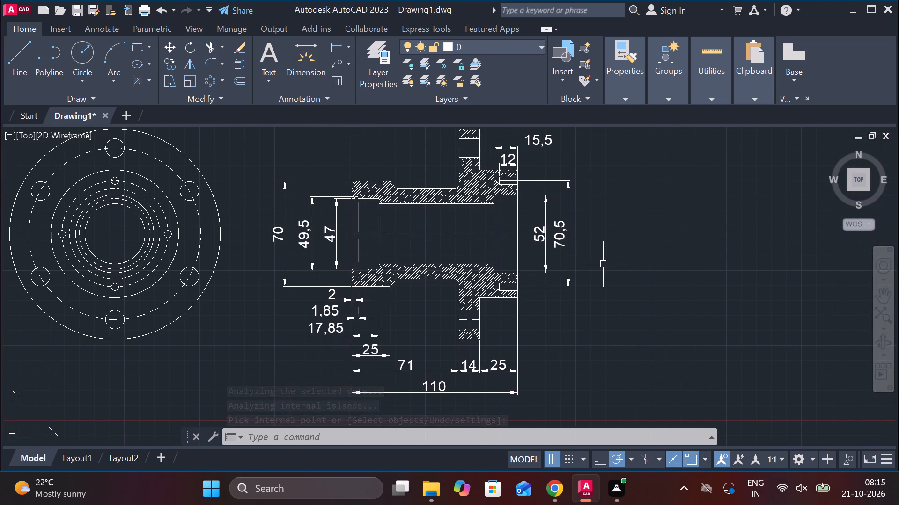
middle_drag(604, 264, 658, 301)
scroll(499, 188, up, 1)
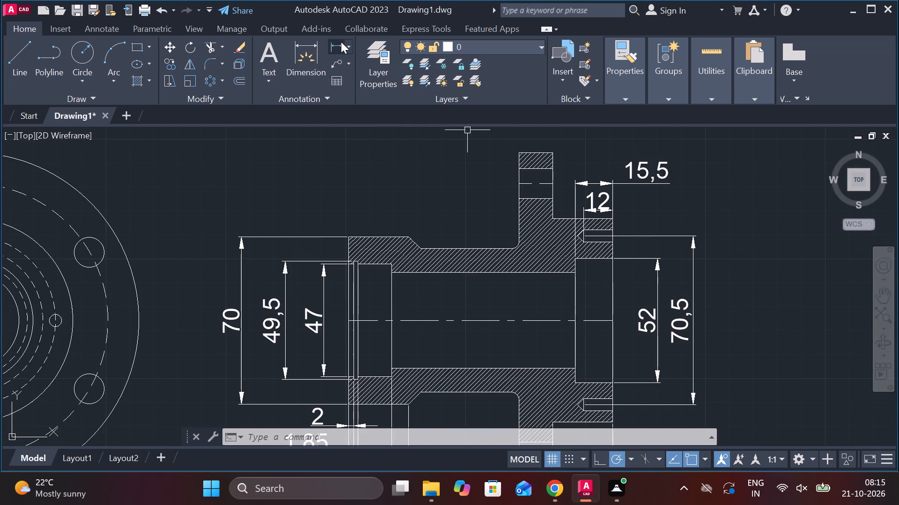
click(343, 42)
click(345, 48)
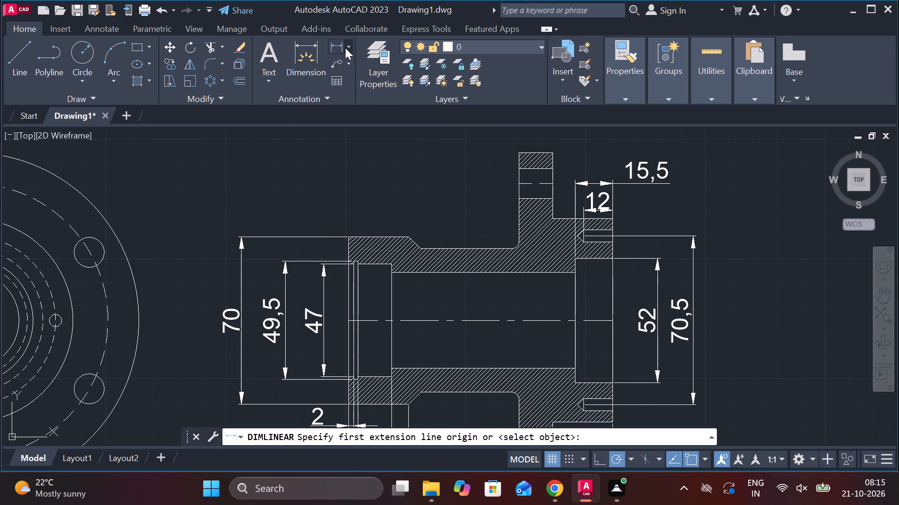
click(372, 190)
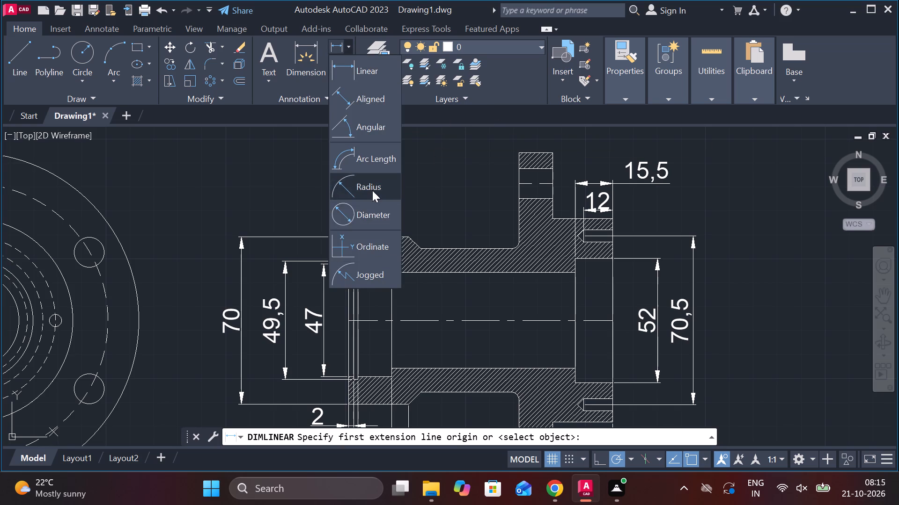
scroll(530, 244, up, 3)
click(464, 260)
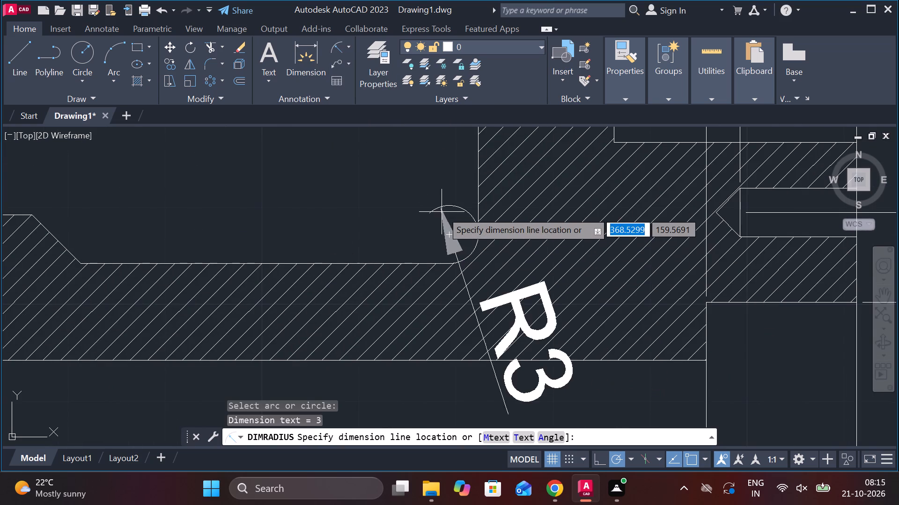
click(462, 243)
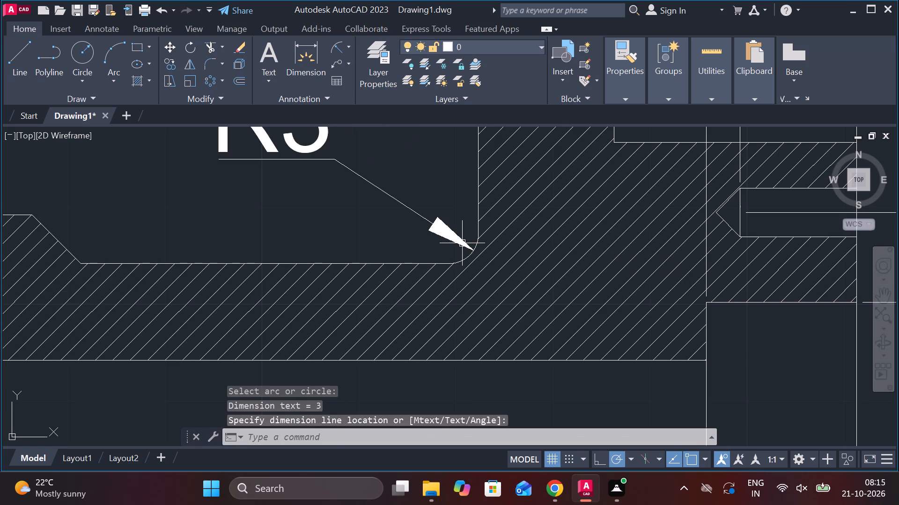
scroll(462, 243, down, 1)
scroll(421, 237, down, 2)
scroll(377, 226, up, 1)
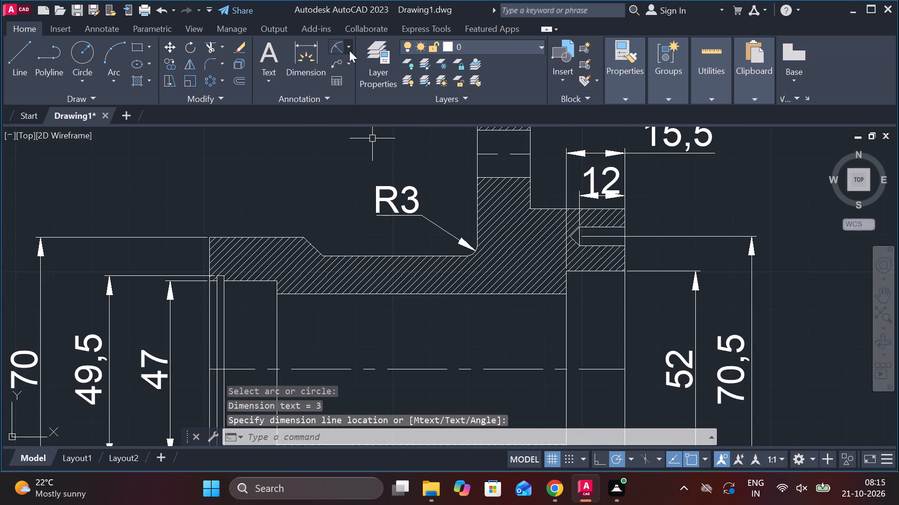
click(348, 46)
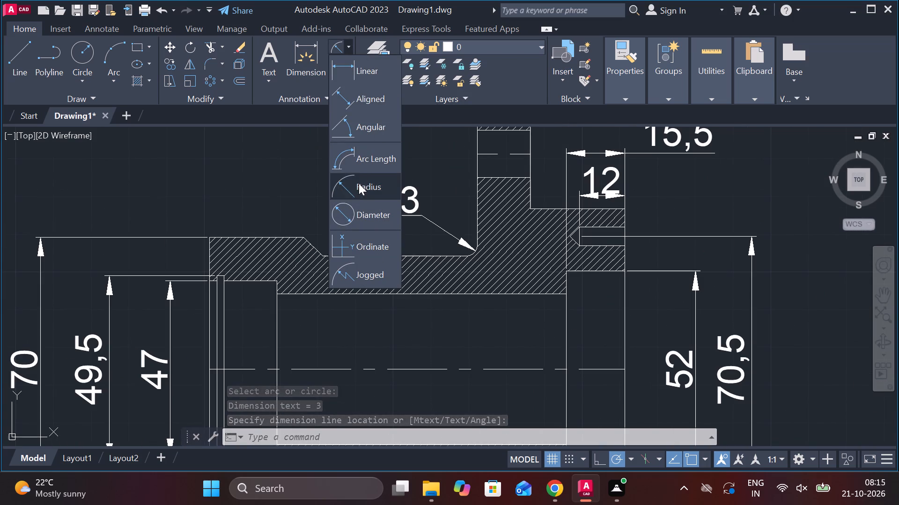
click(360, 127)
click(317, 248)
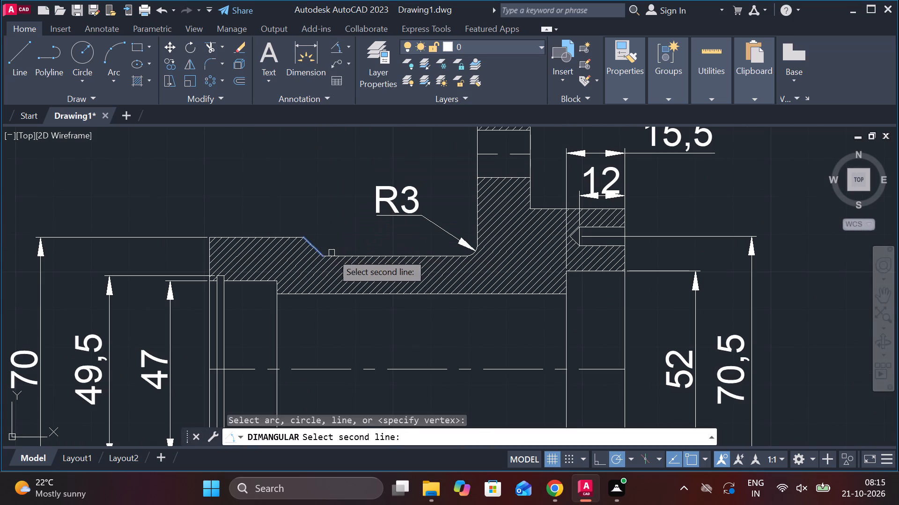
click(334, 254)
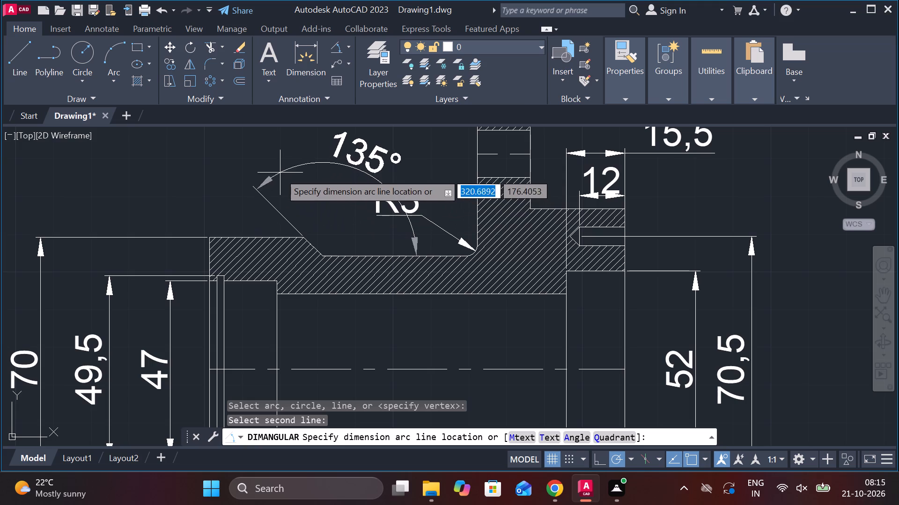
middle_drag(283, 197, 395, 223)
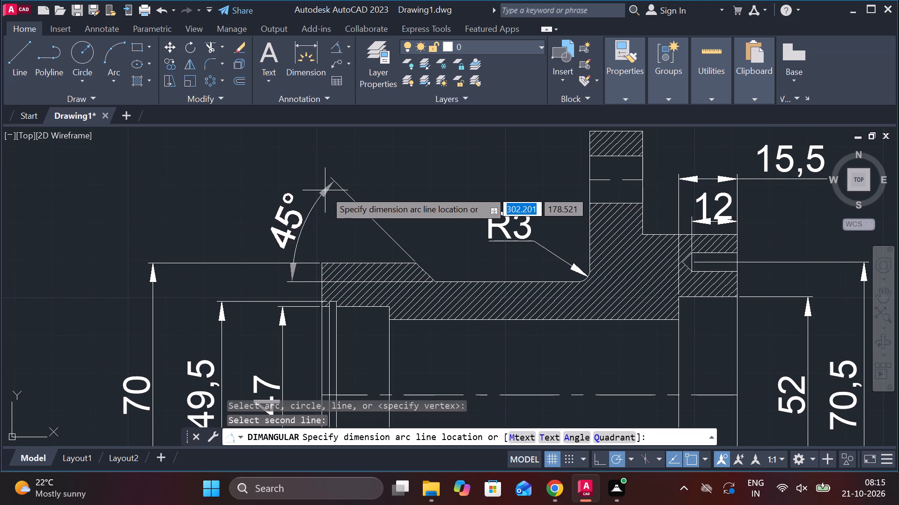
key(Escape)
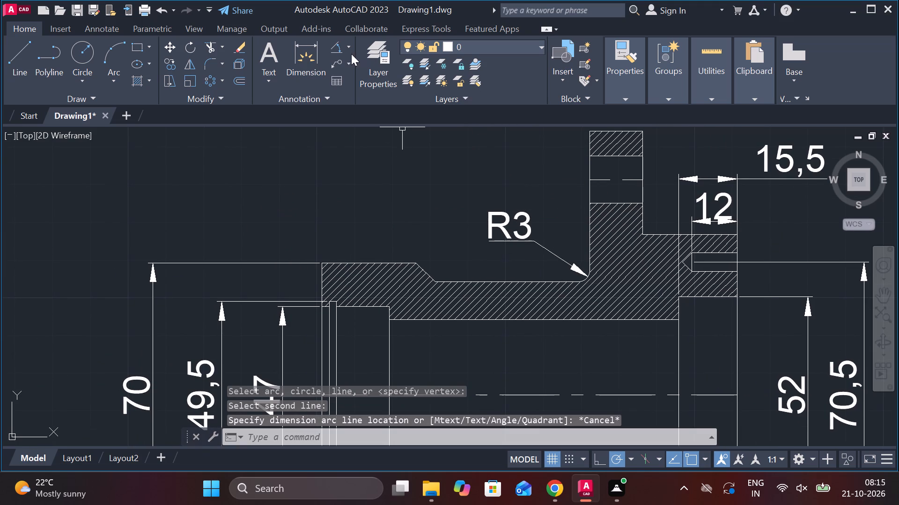
Add an angular dimension between the body's upper horizontal edge at the left end and the adjoining sloped line, placed above the body.
click(340, 48)
click(398, 263)
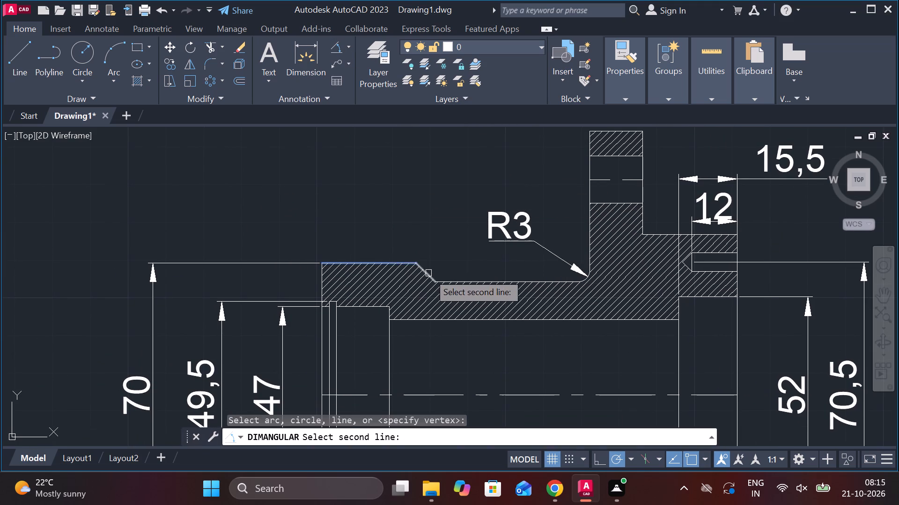
click(428, 273)
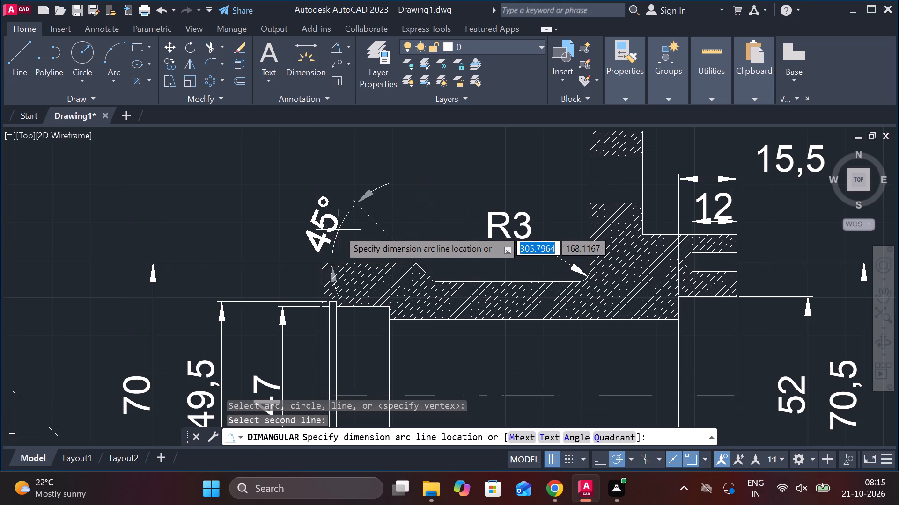
click(361, 236)
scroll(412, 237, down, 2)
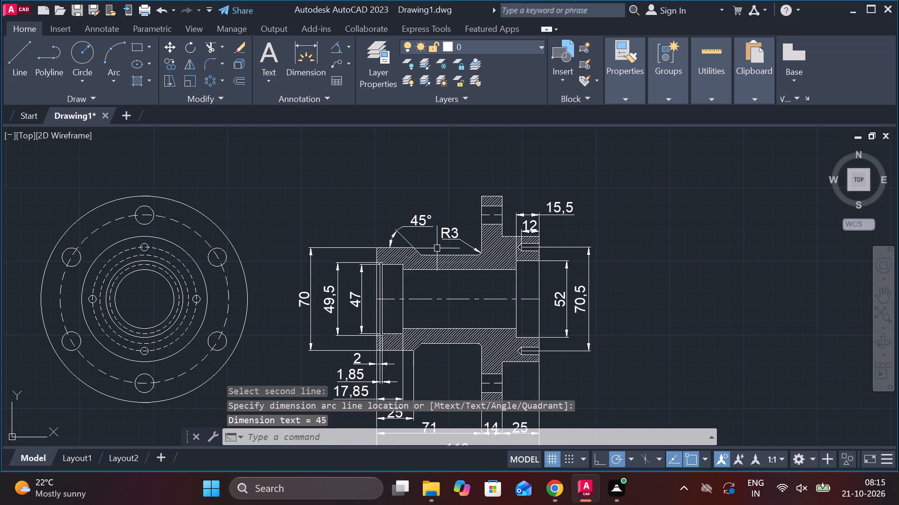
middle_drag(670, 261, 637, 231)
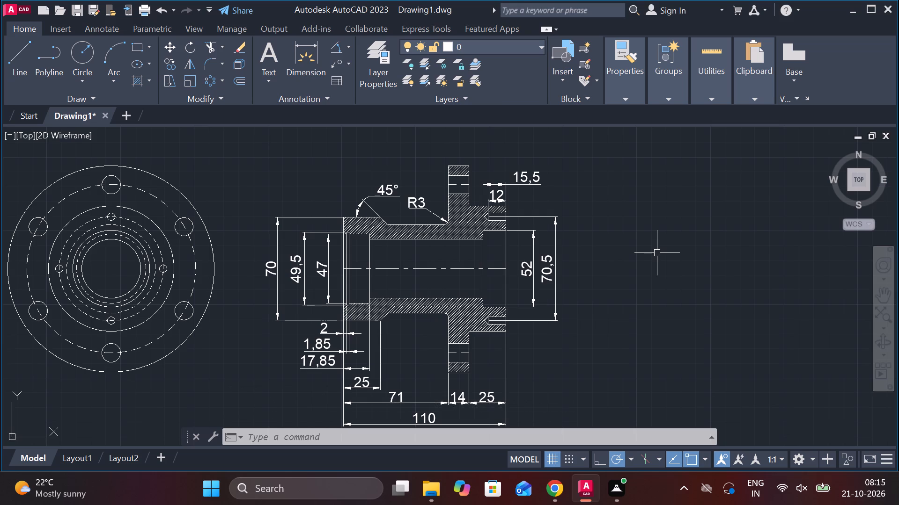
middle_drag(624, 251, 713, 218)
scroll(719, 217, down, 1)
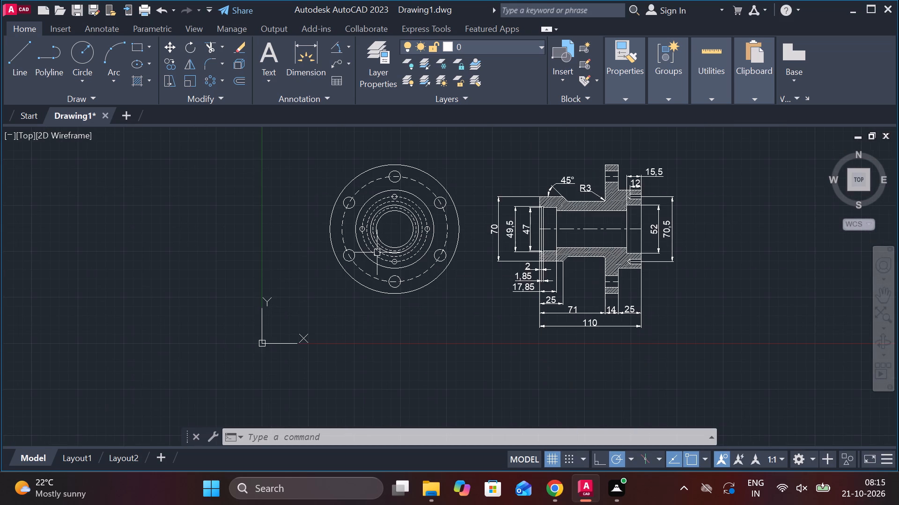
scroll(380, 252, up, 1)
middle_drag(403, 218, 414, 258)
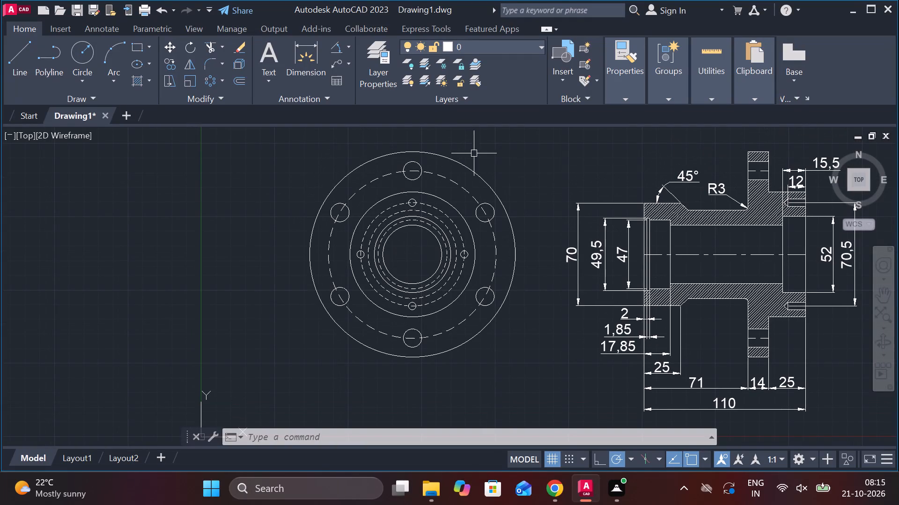
Draw a vertical and a horizontal line through the circular view's centre, each extending slightly beyond the outer circle, the horizontal about 160 long.
key(l)
key(Return)
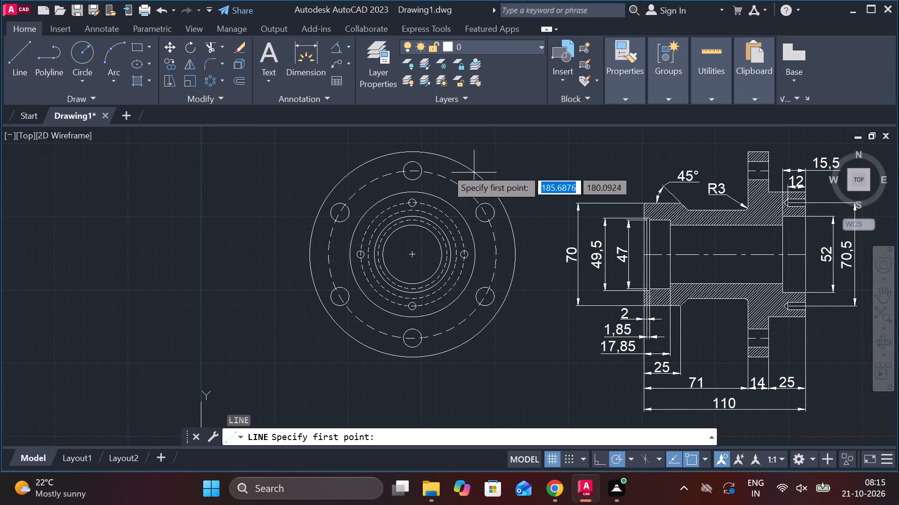
click(409, 138)
click(408, 394)
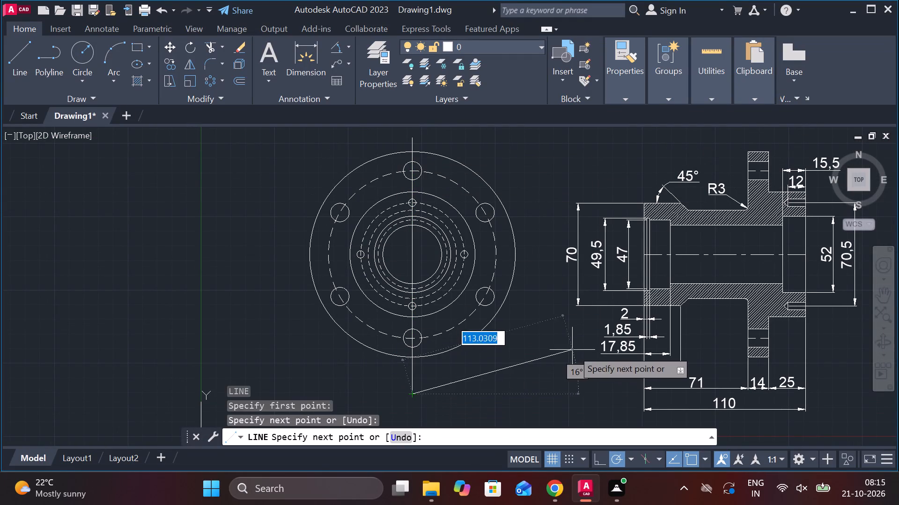
key(Escape)
key(space)
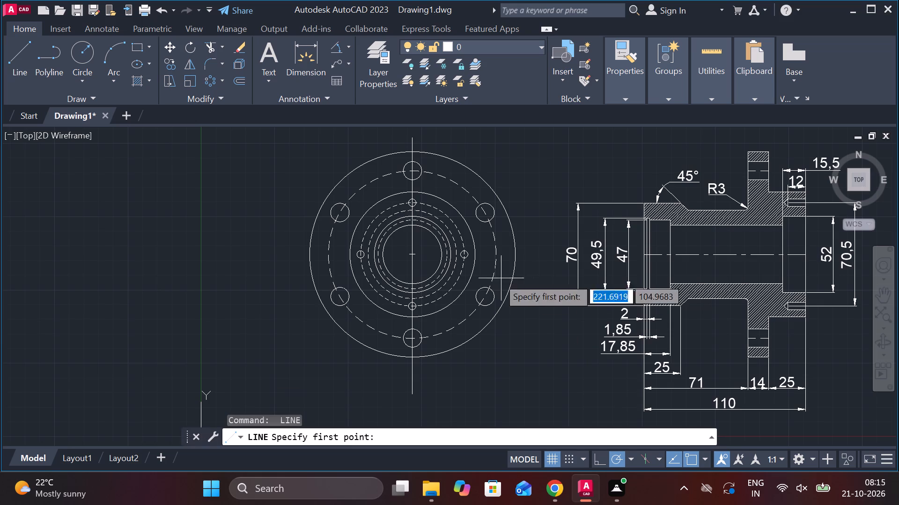
click(294, 256)
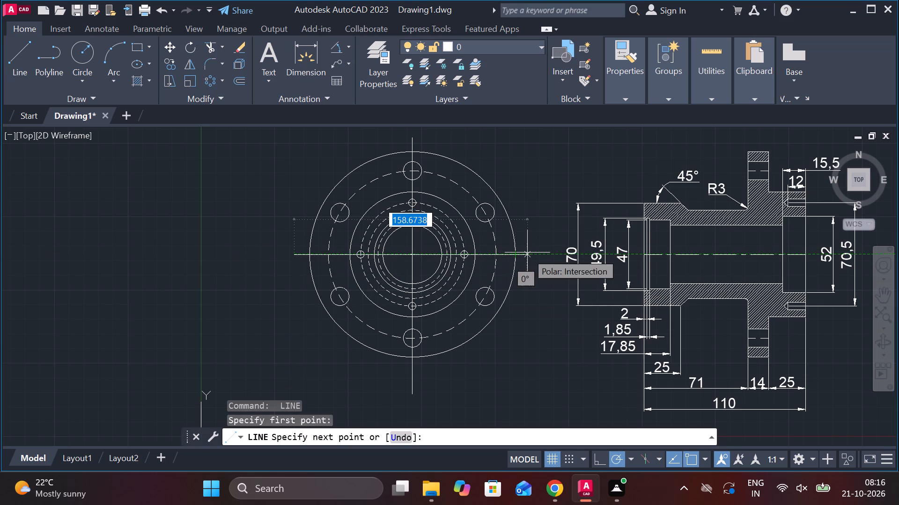
click(530, 252)
key(Escape)
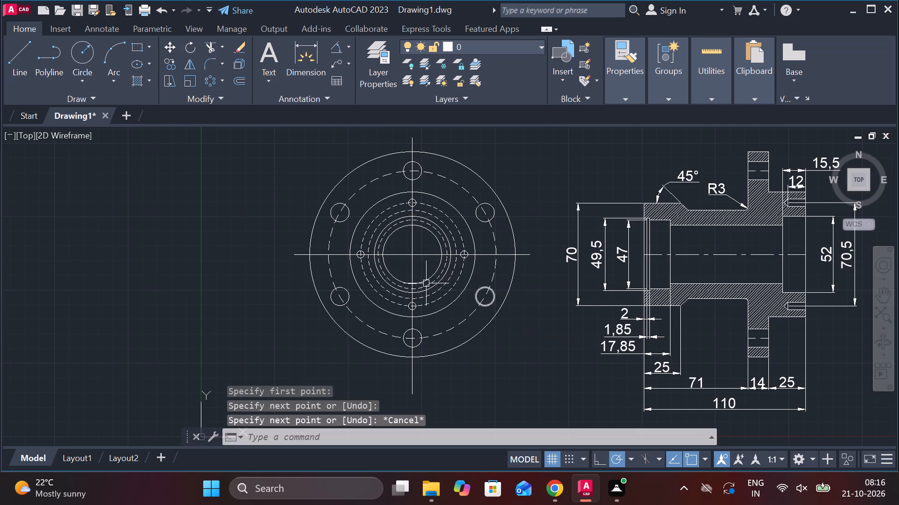
Change the linetype of the circular view's vertical and horizontal centre lines to CENTER.
click(421, 257)
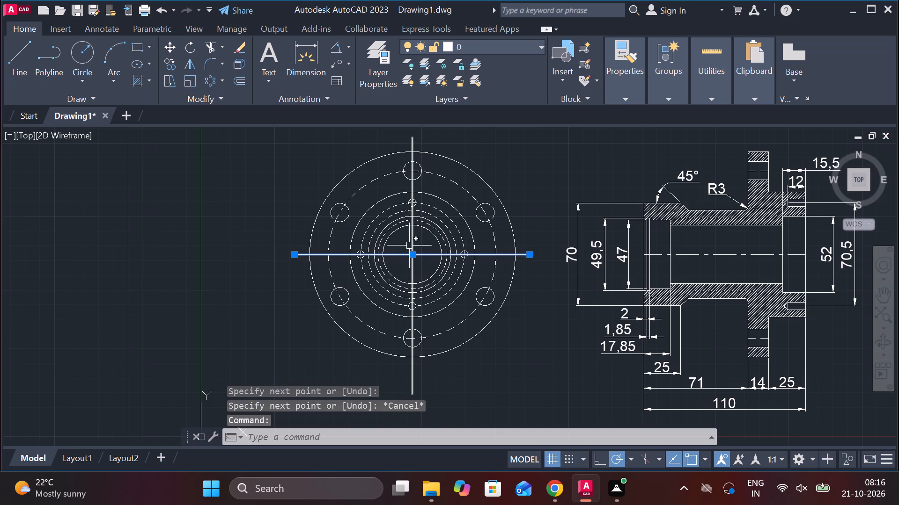
click(413, 242)
click(623, 100)
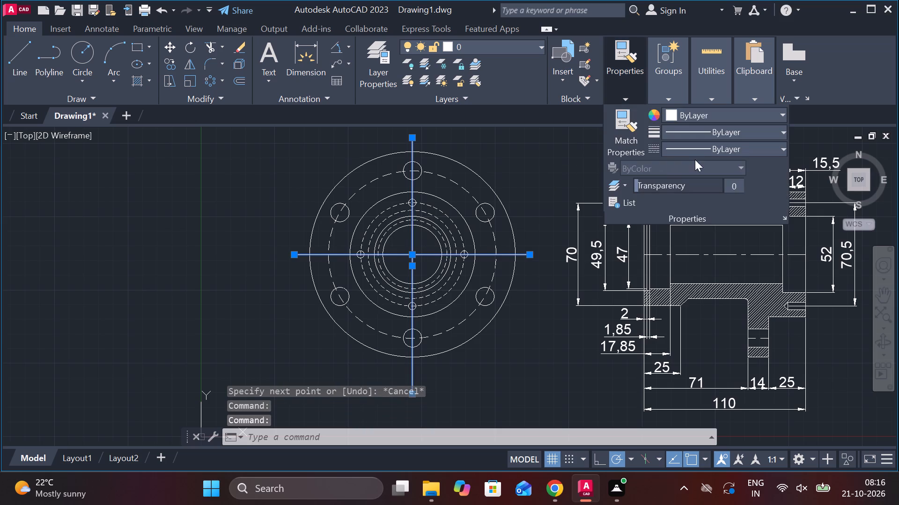
click(695, 153)
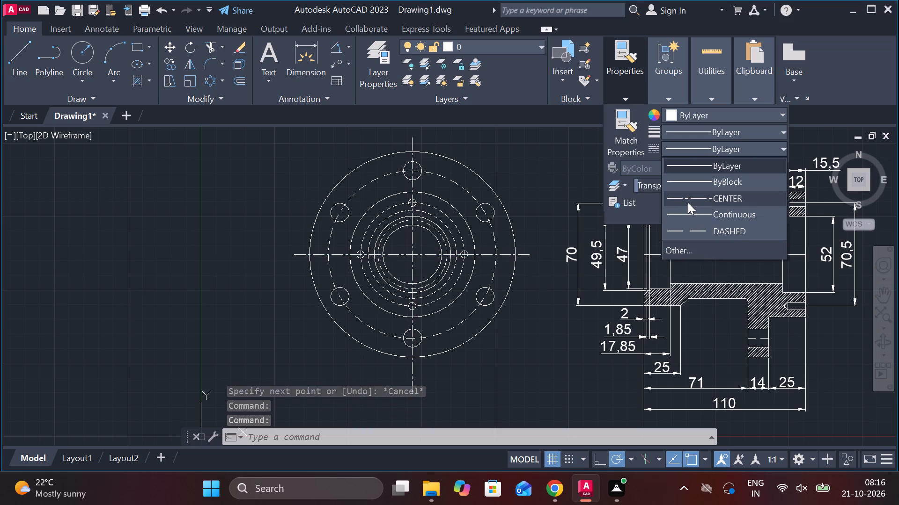
click(683, 202)
key(Escape)
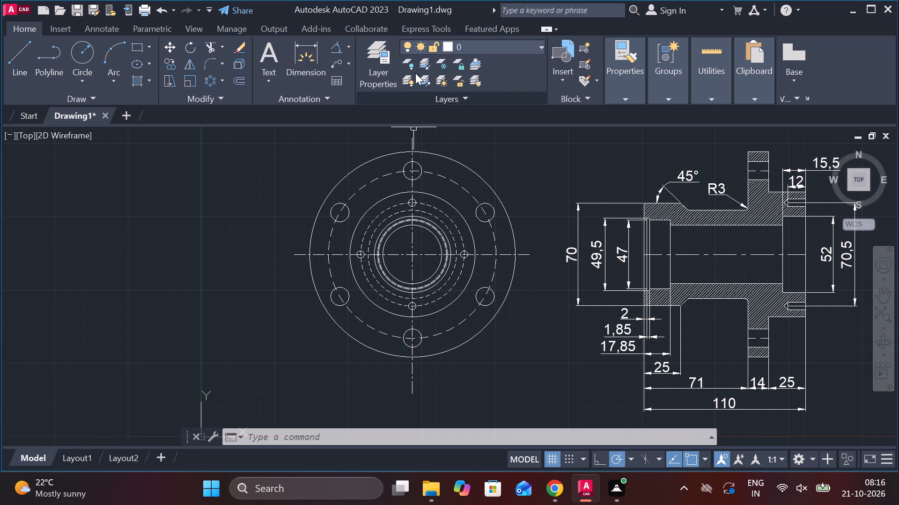
Add a radius dimension to the circular view's upper-left bolt hole, placed outside the flange's outer circle.
click(350, 47)
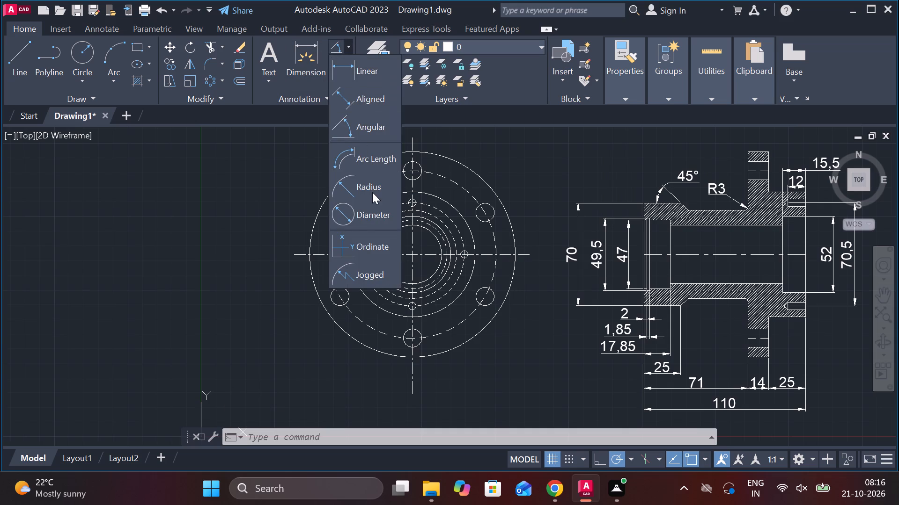
click(372, 192)
scroll(331, 212, up, 2)
click(329, 204)
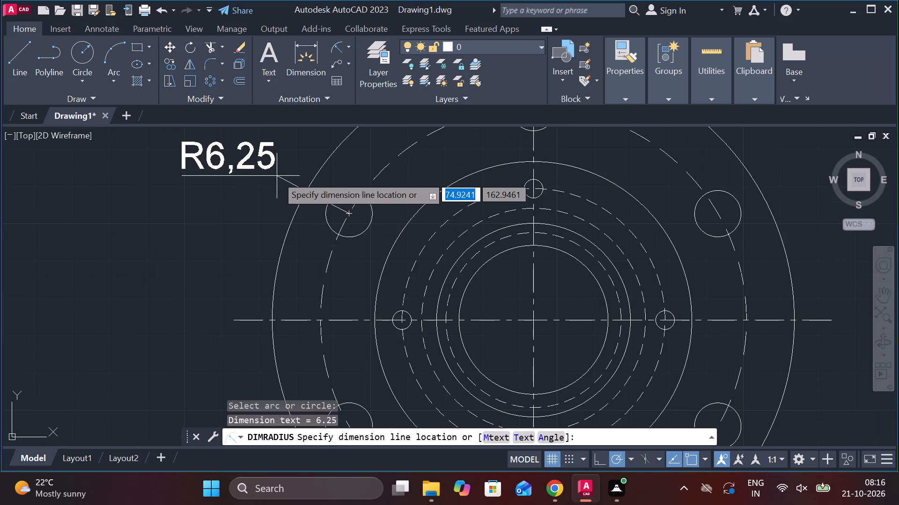
scroll(277, 176, down, 1)
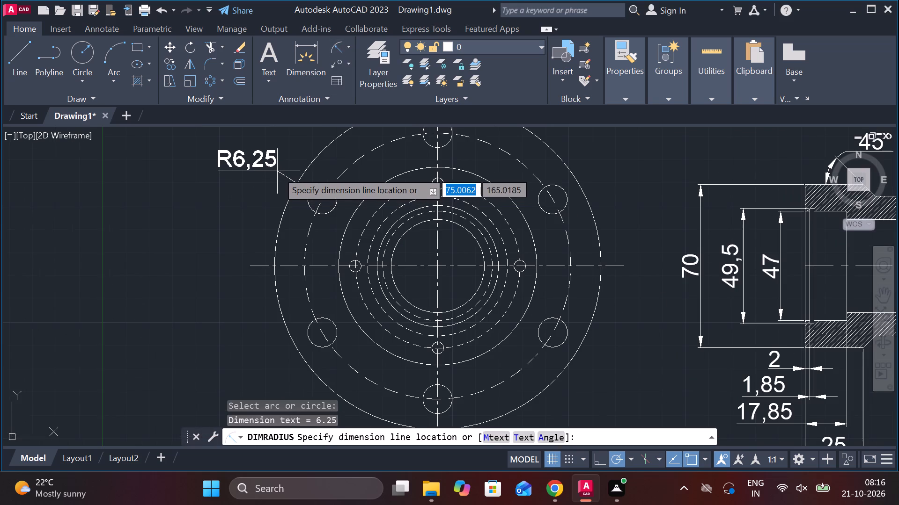
click(277, 171)
Add a radius dimension to the flange's outer circle, placed outside it at the lower left.
middle_drag(328, 184, 386, 118)
middle_drag(368, 290, 351, 266)
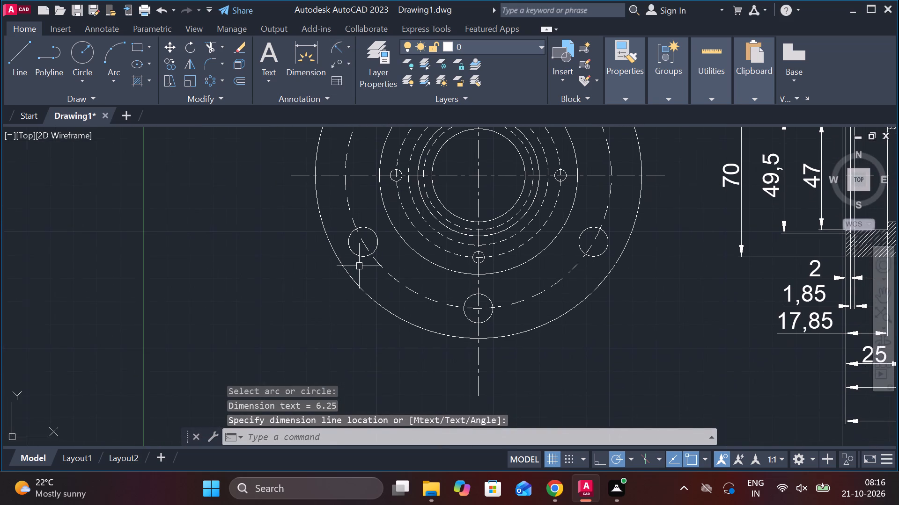
key(space)
click(363, 296)
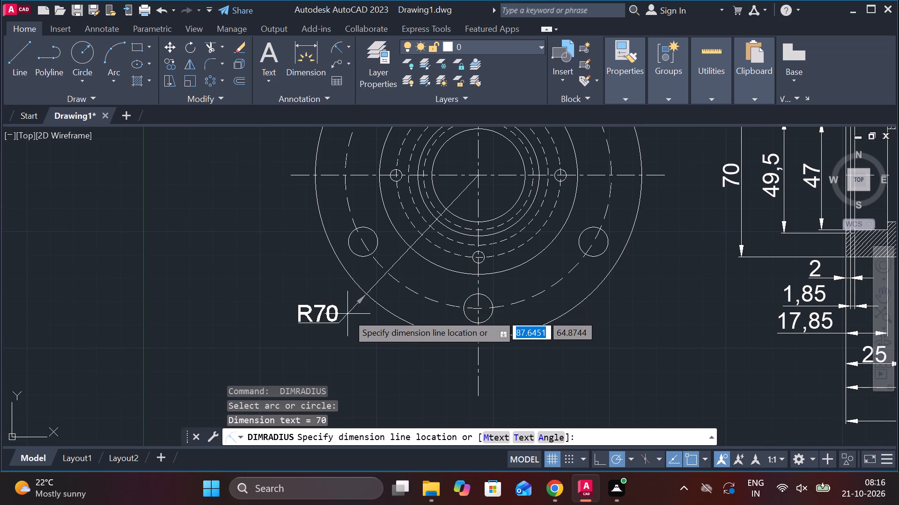
click(341, 314)
Add a radius dimension to the solid circle just inside the bolt holes, placed outside the flange at the lower right.
middle_drag(372, 322, 329, 292)
key(space)
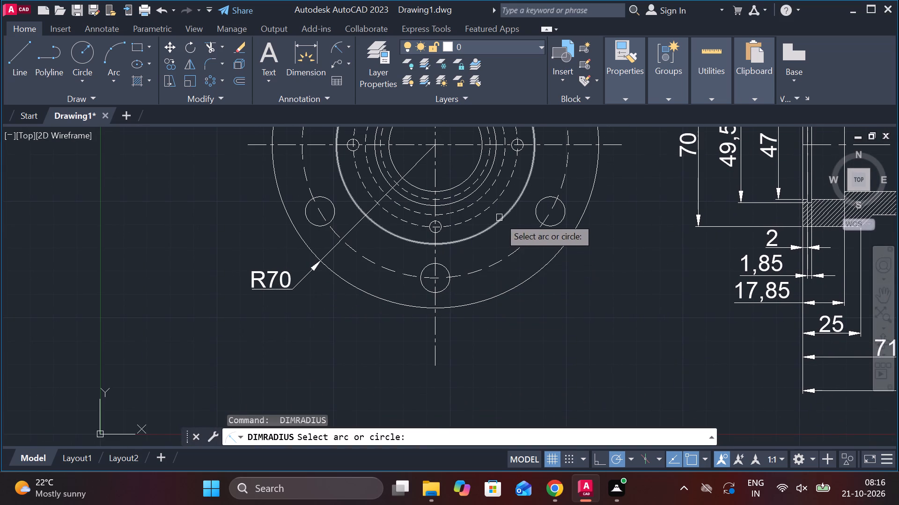
click(492, 230)
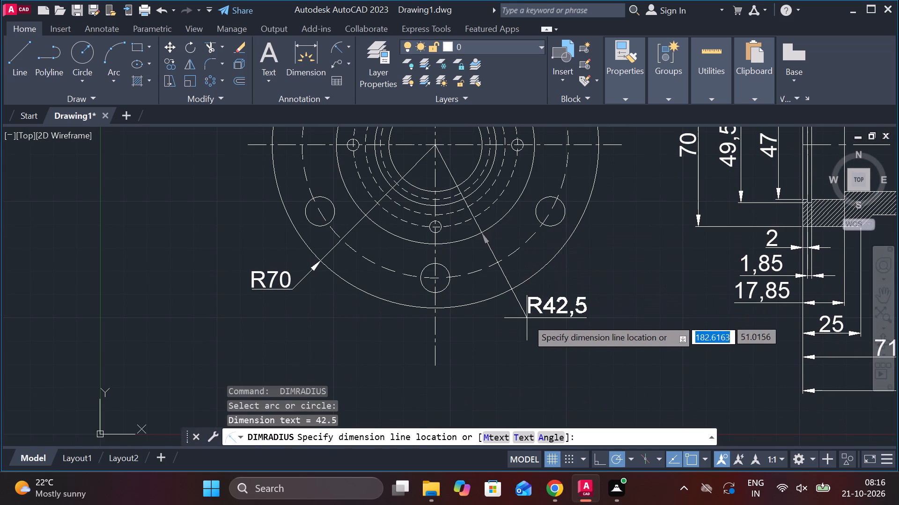
click(555, 305)
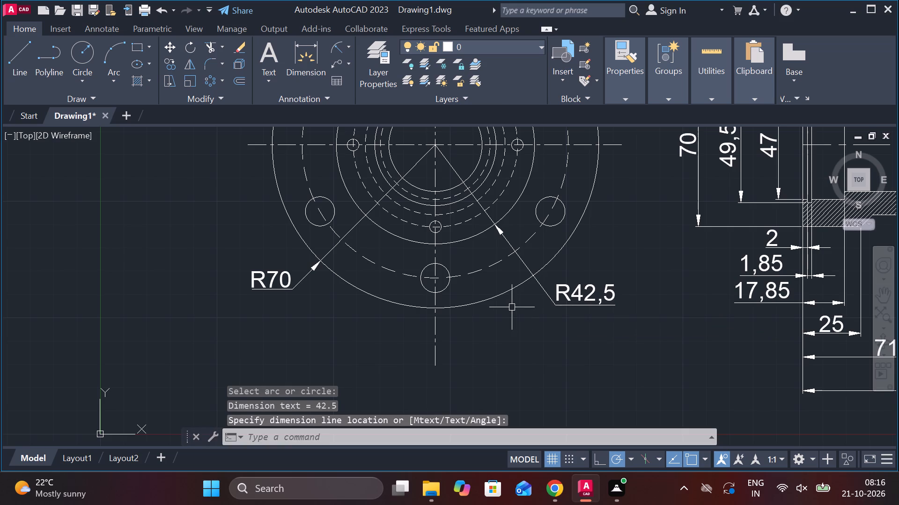
Add a radius dimension to the dashed bolt circle, placed outside the flange above the upper-left bolt hole's dimension.
middle_drag(511, 308, 497, 400)
middle_drag(475, 251, 437, 360)
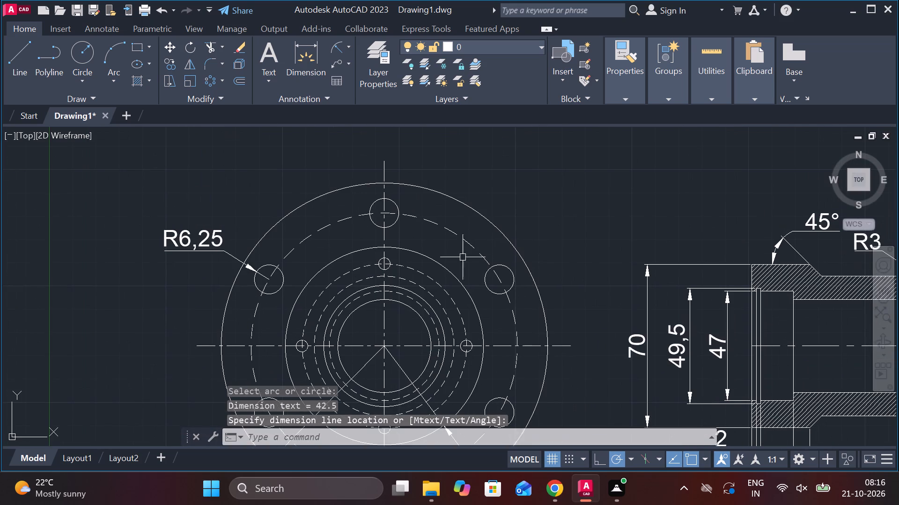
middle_drag(415, 252, 464, 236)
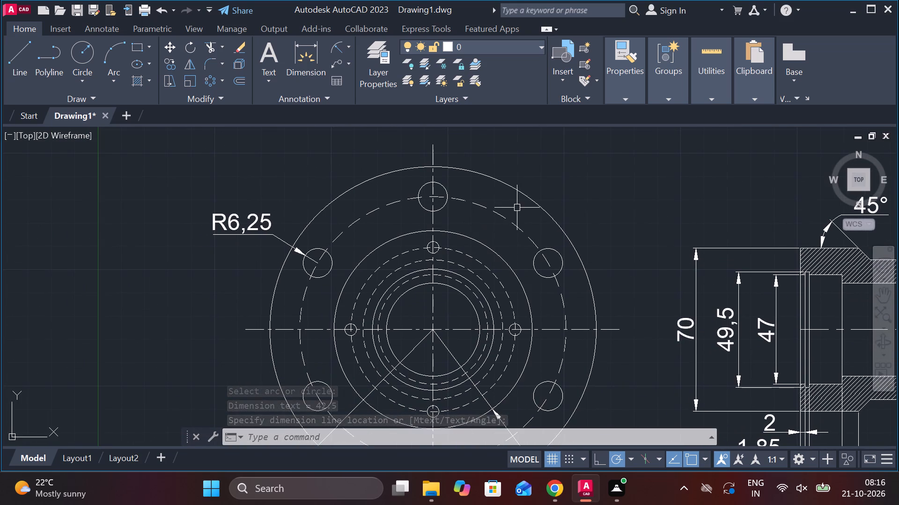
key(space)
click(395, 204)
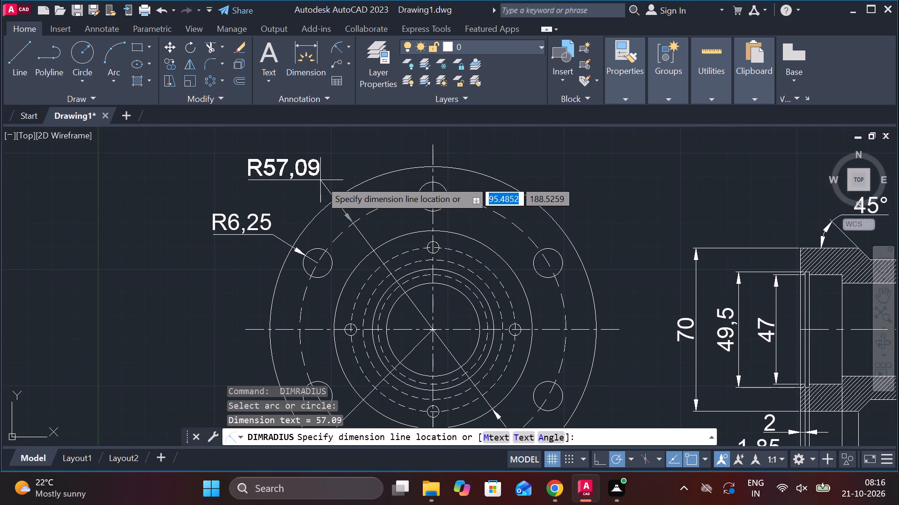
click(320, 177)
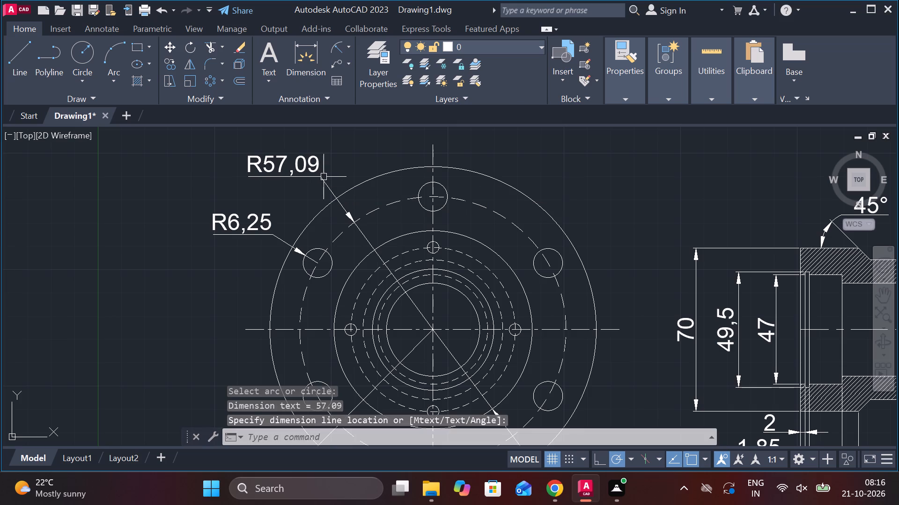
Add a multileader pointing to the upper-right bolt hole, landing outside the flange, with the text "6 holes R6.25".
scroll(459, 170, down, 1)
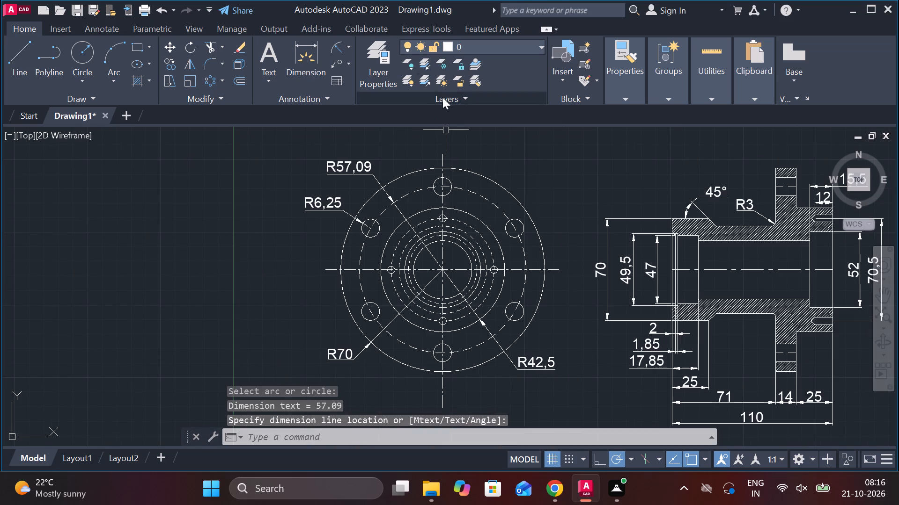
click(338, 61)
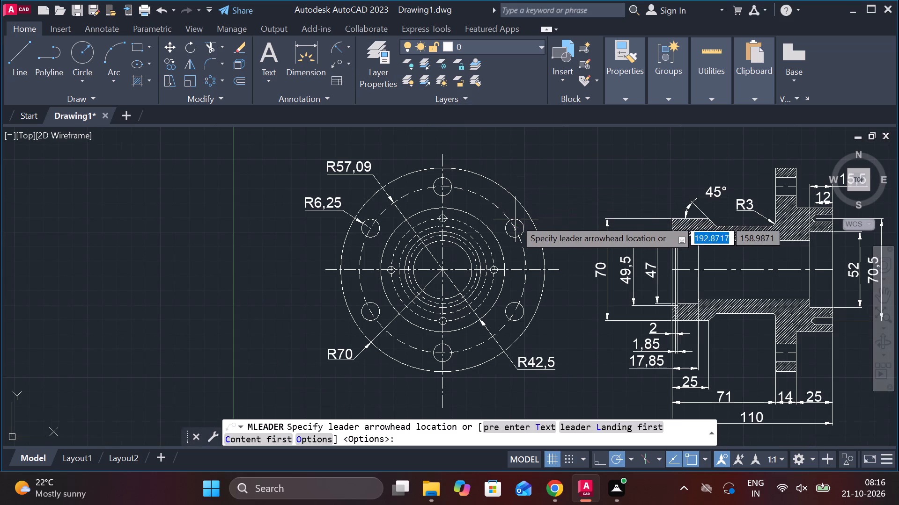
click(520, 219)
click(553, 163)
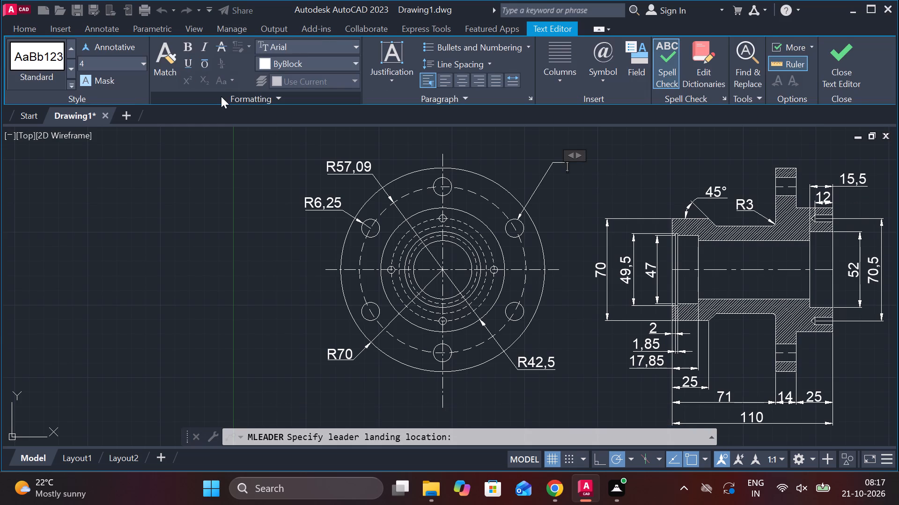
text(6 holes)
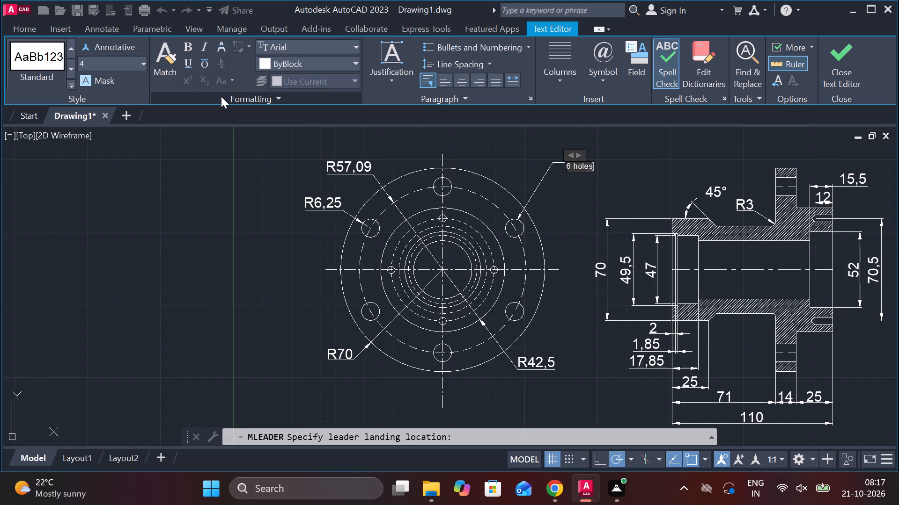
key(space)
key(r)
key(6)
key(period)
text(25)
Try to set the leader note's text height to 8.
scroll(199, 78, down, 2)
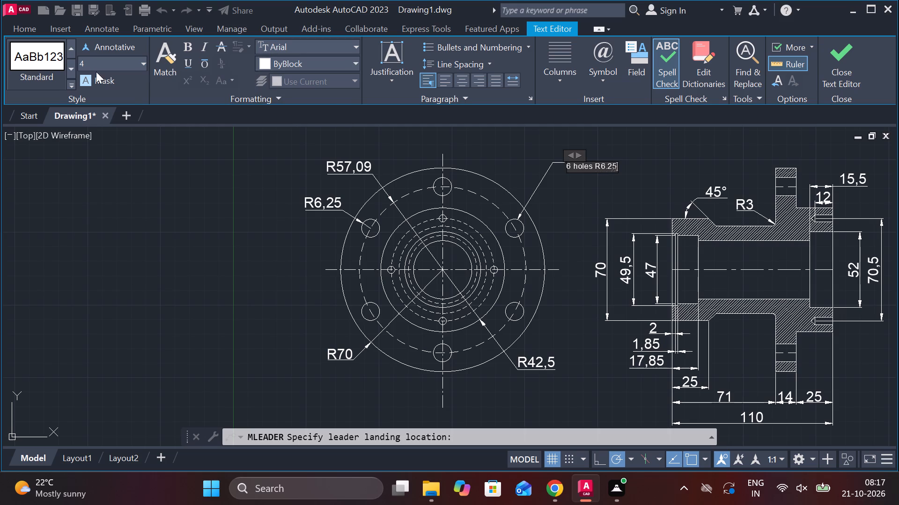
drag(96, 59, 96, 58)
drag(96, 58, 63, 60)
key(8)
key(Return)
Set the text height of the "6 holes R6.25" leader note to 8 and finish editing it.
click(604, 165)
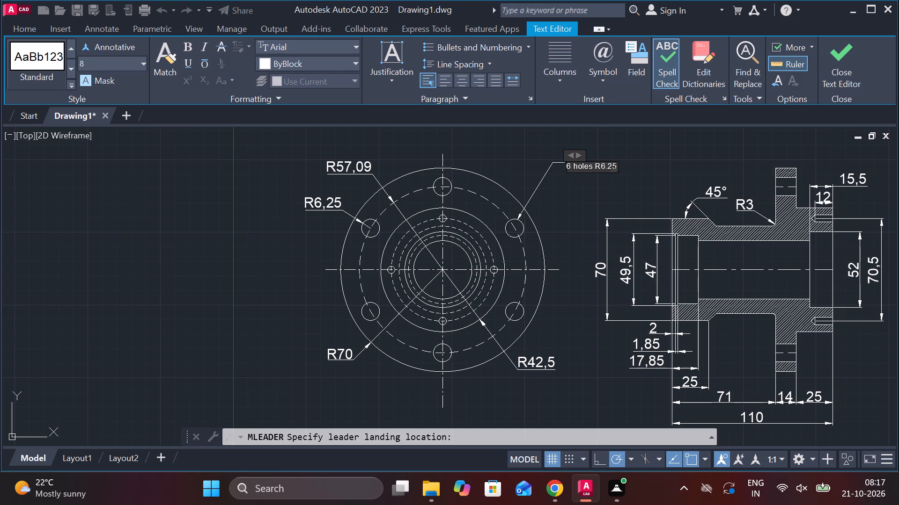
scroll(612, 167, up, 2)
drag(616, 165, 613, 166)
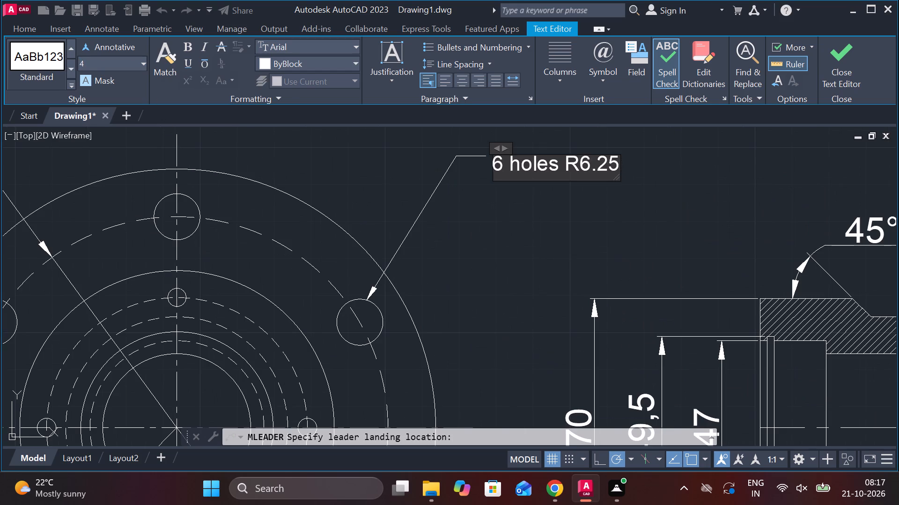
drag(613, 166, 498, 165)
click(117, 65)
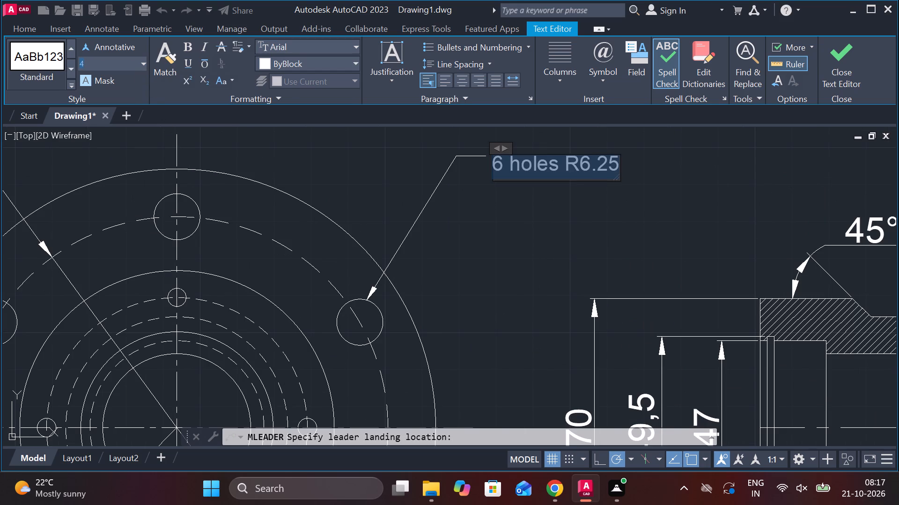
key(8)
key(Return)
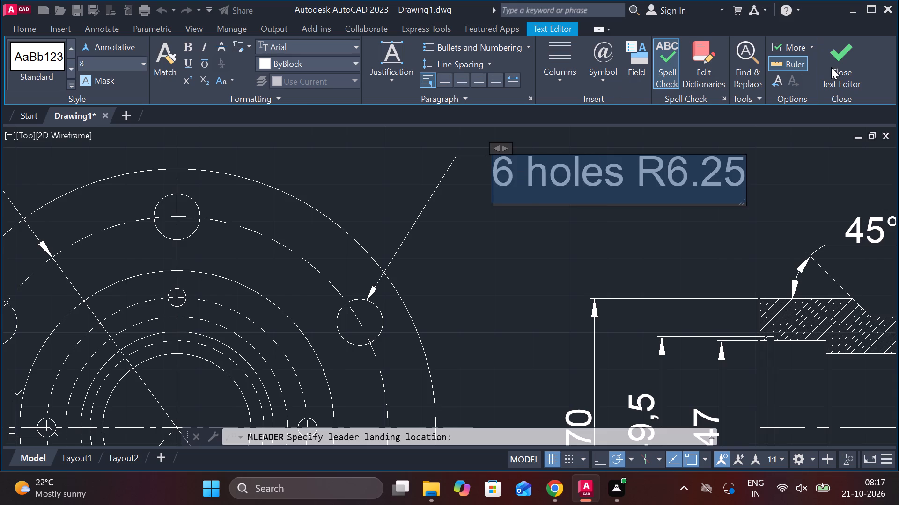
click(831, 67)
Lengthen the circular view's vertical centre line upward, further beyond the flange's top edge.
scroll(763, 186, down, 3)
middle_drag(757, 196, 585, 160)
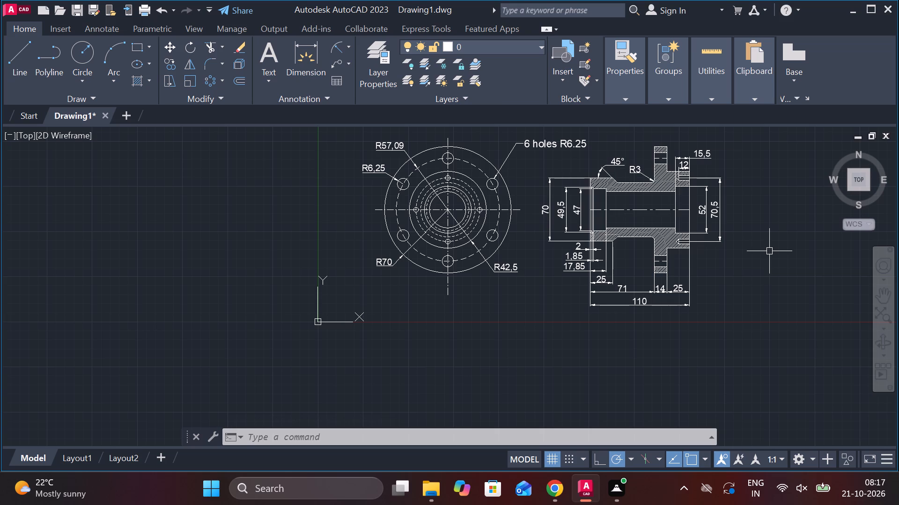
scroll(465, 200, up, 2)
middle_drag(489, 227, 498, 274)
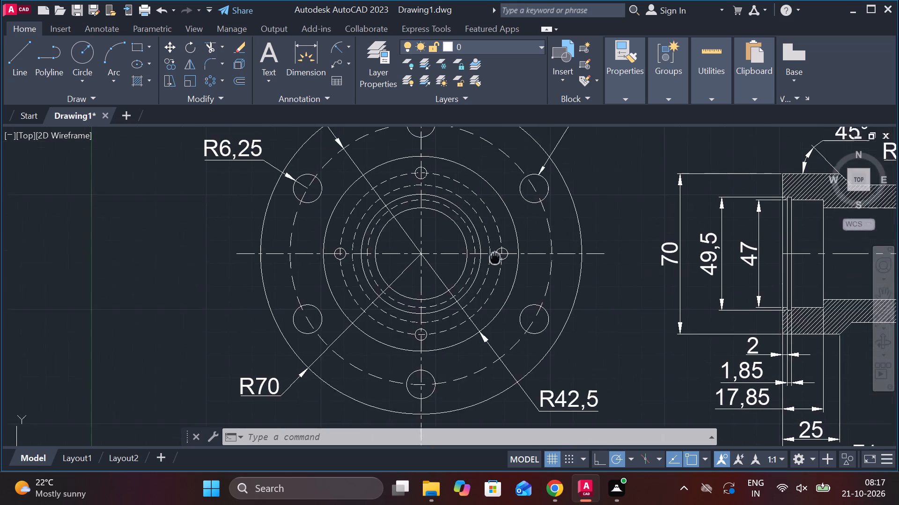
middle_drag(498, 274, 503, 296)
middle_drag(485, 194, 501, 292)
click(448, 221)
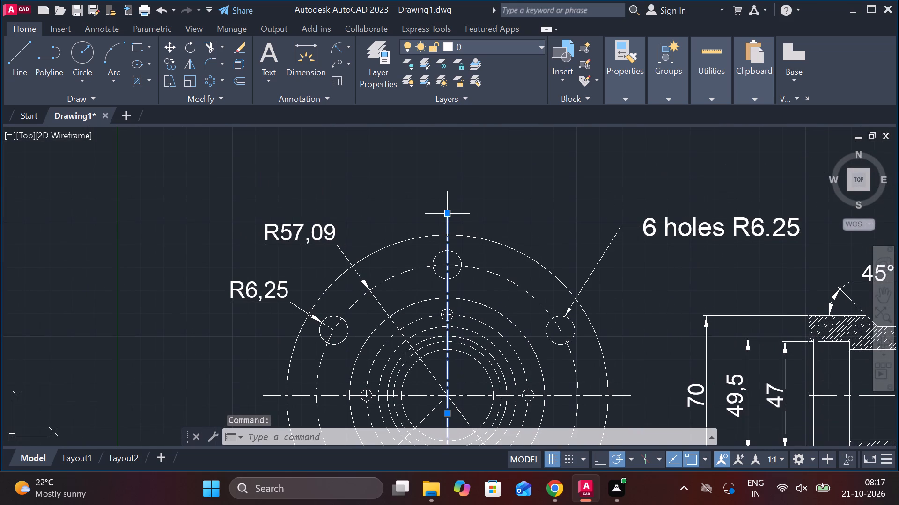
click(472, 245)
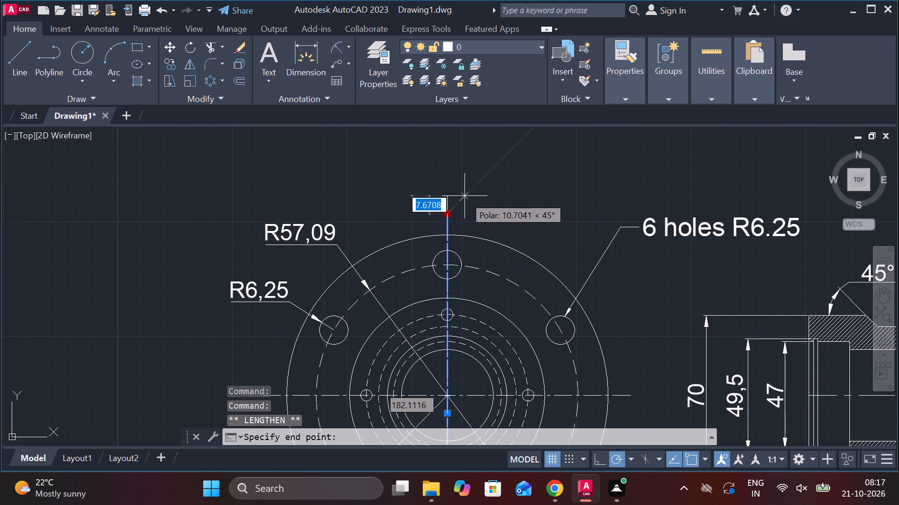
click(464, 190)
scroll(472, 190, down, 2)
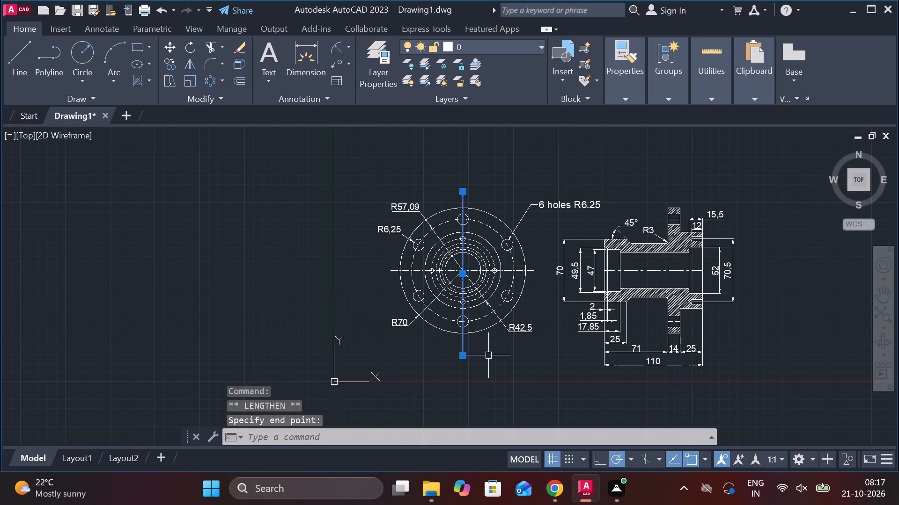
key(Escape)
Add the multiline text "A" at height 8 above the flange, just left of the vertical centre line's upper end.
scroll(484, 195, up, 2)
middle_drag(490, 198, 515, 212)
key(t)
key(space)
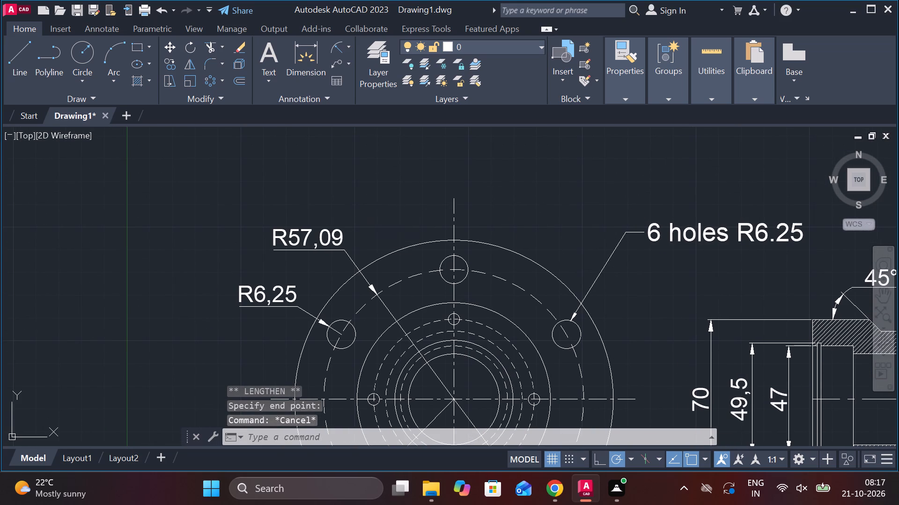
scroll(402, 215, up, 2)
click(383, 183)
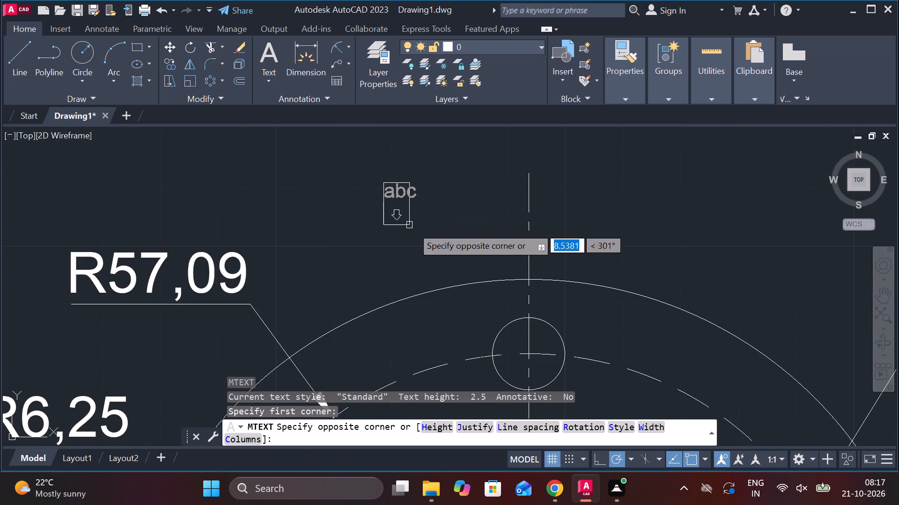
click(441, 255)
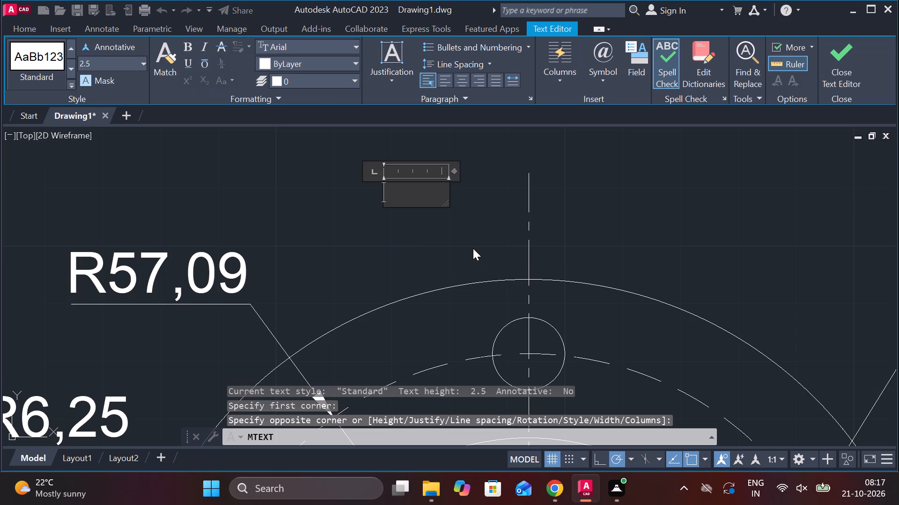
key(a)
key(BackSpace)
click(89, 63)
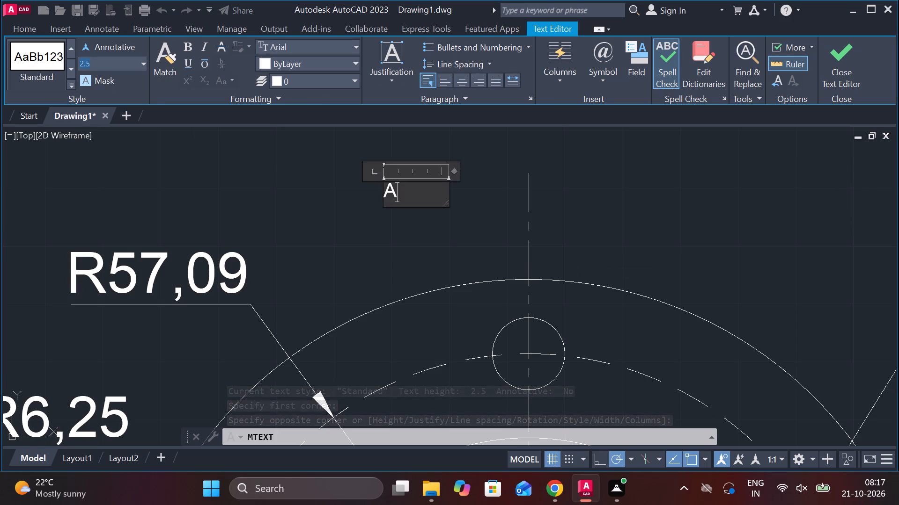
key(8)
key(Return)
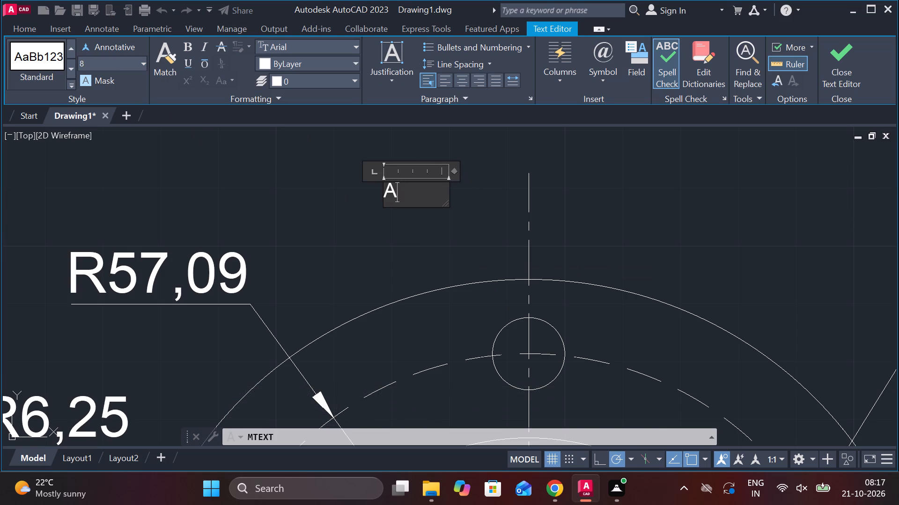
drag(427, 203, 359, 196)
click(97, 60)
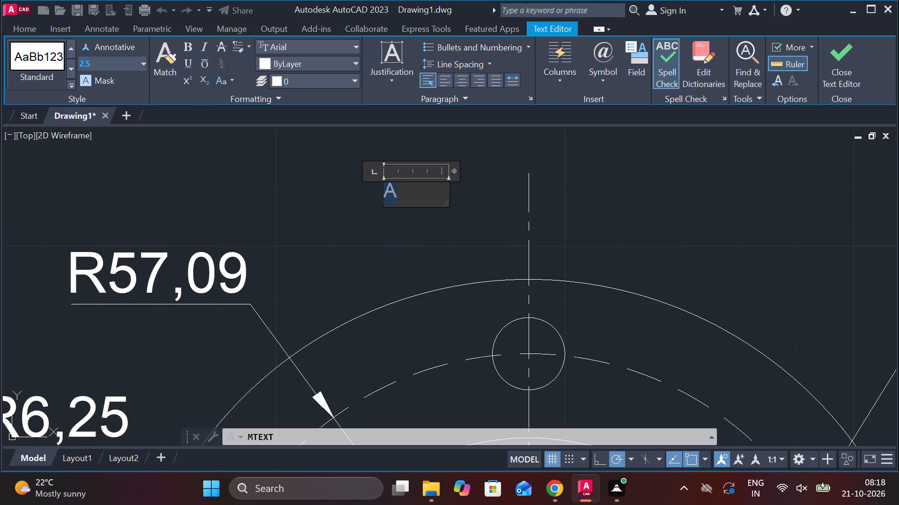
key(8)
key(Return)
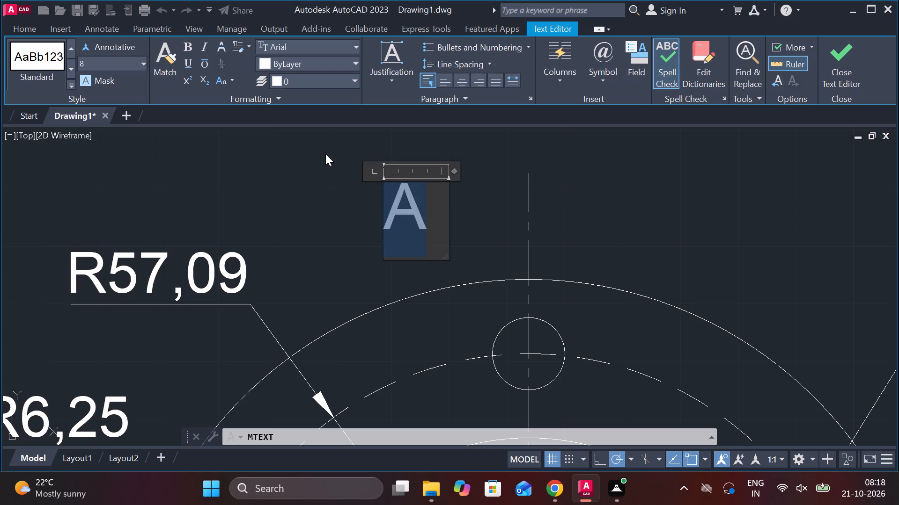
click(825, 65)
Move the letter A about 7 units down and right, closer to the vertical centre line.
scroll(641, 220, down, 4)
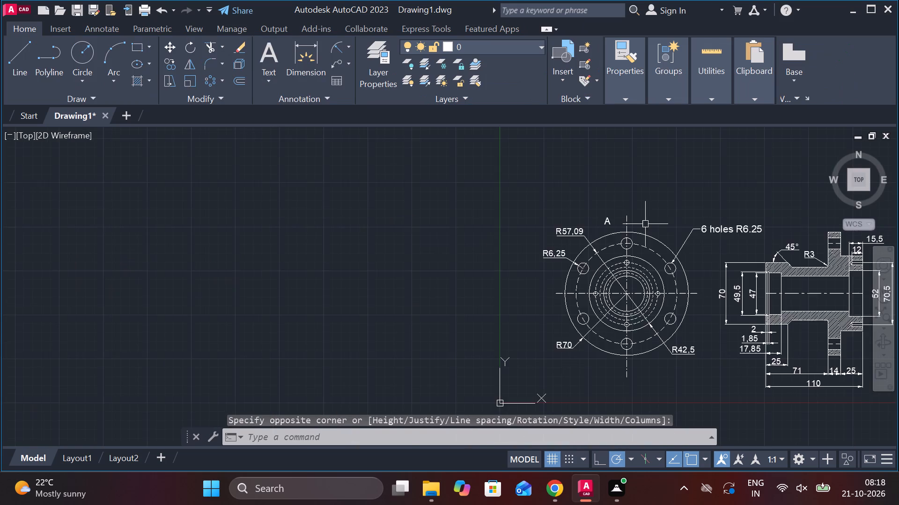
scroll(645, 224, up, 3)
click(463, 181)
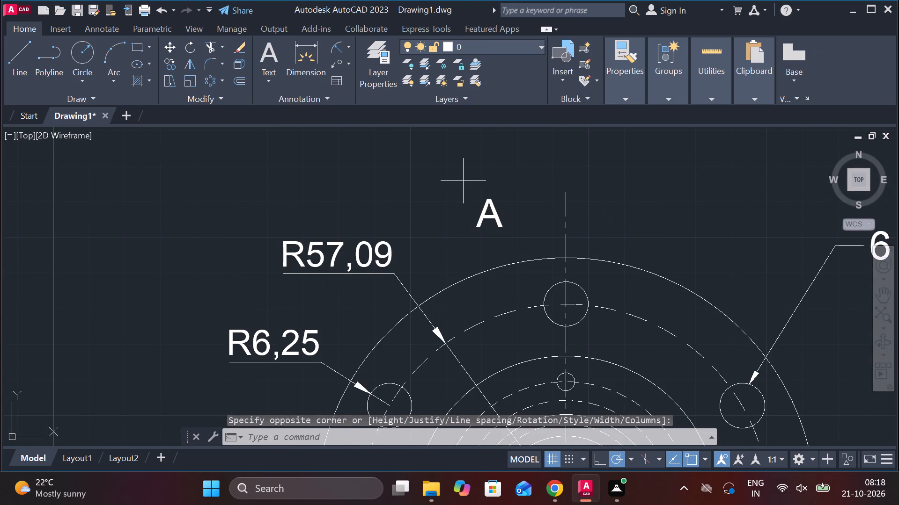
click(511, 244)
key(m)
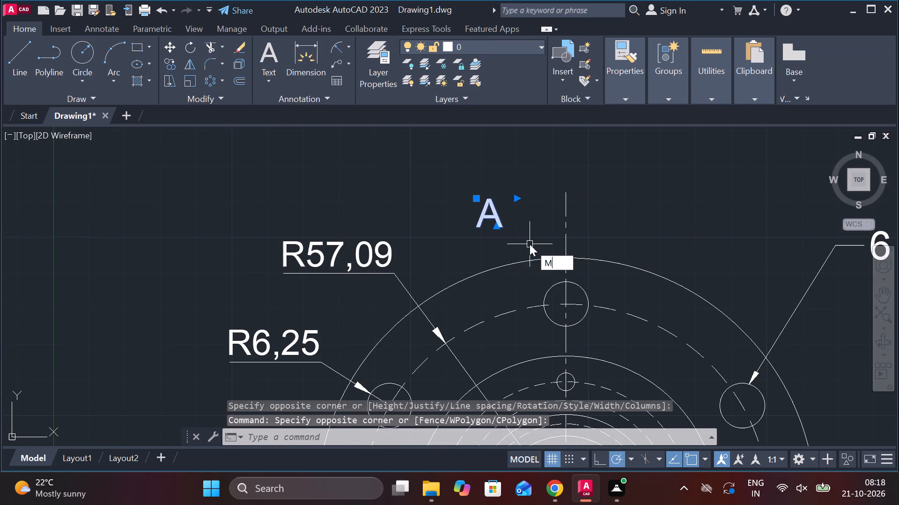
key(Return)
click(522, 243)
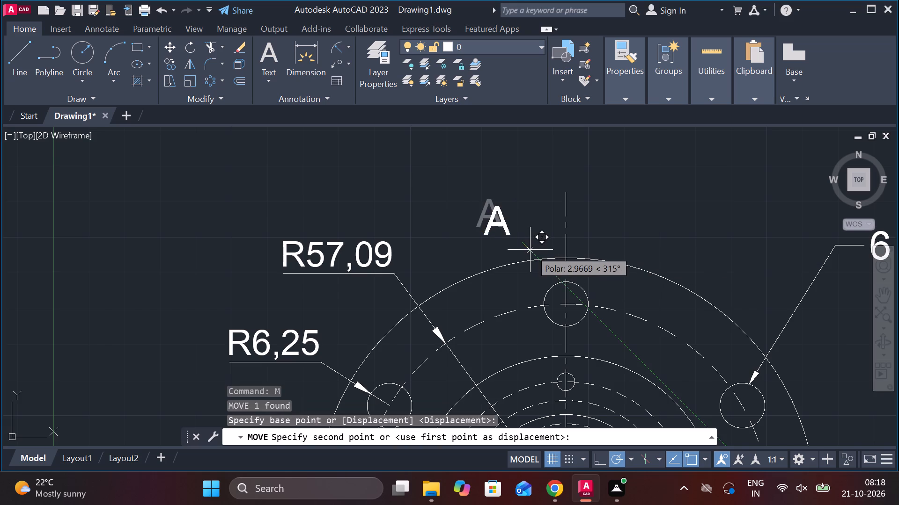
scroll(543, 252, up, 2)
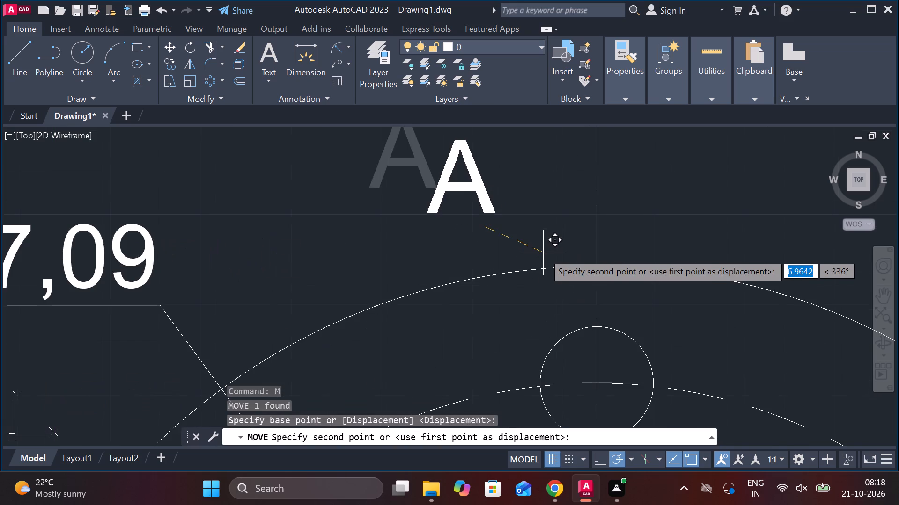
click(544, 259)
key(Escape)
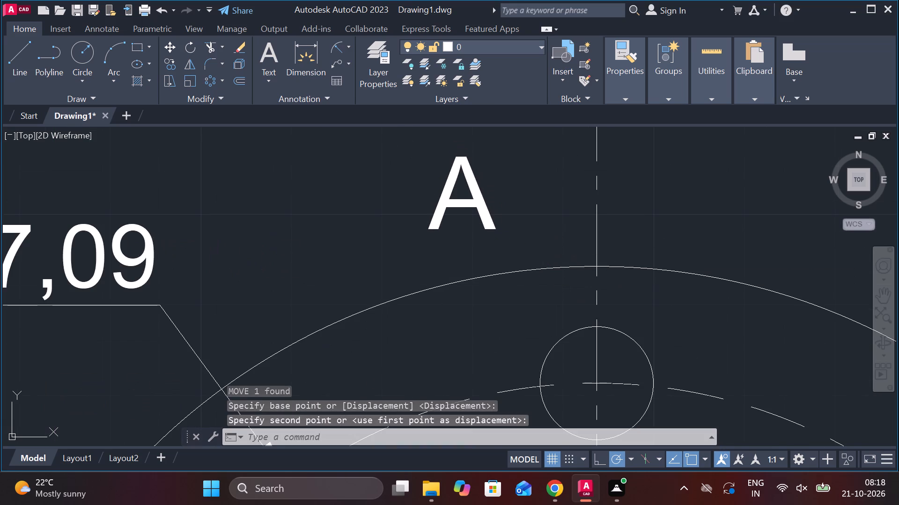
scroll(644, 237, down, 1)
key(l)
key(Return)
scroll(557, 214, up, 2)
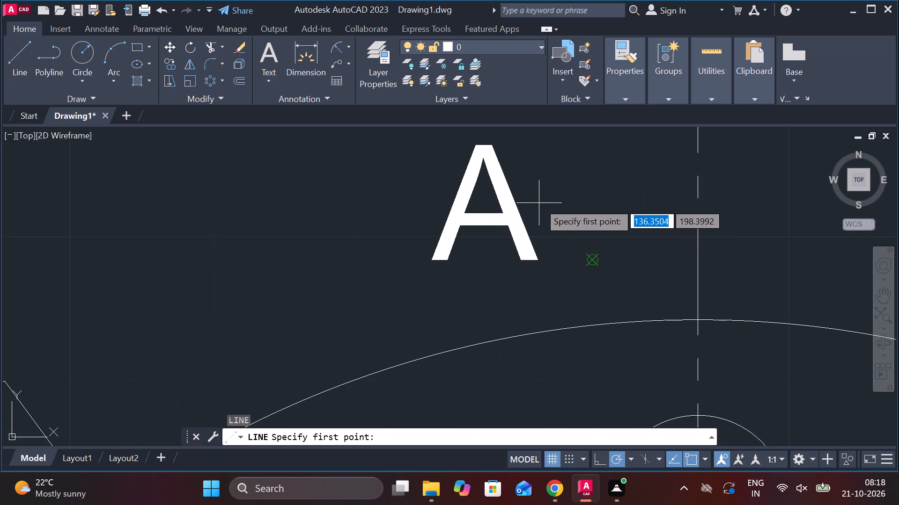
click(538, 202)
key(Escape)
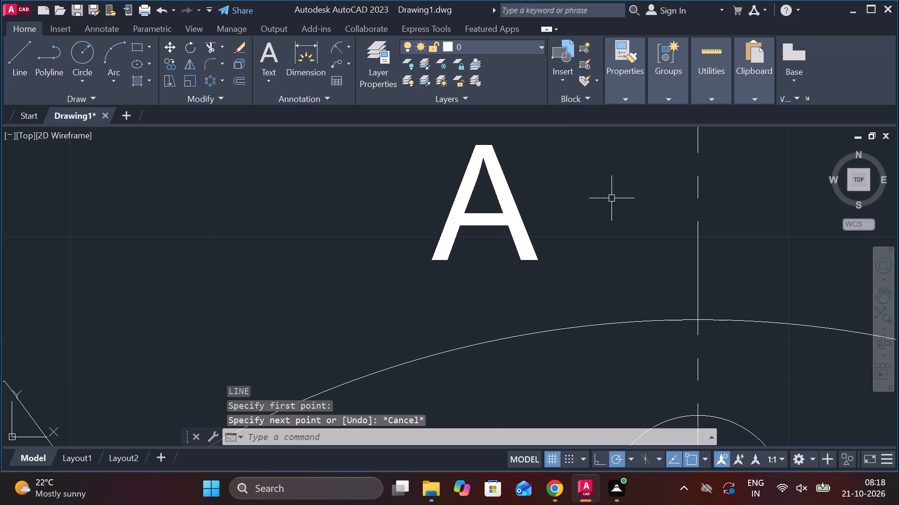
Shrink the text frame of the letter A to a width of about 8, fitting the letter.
double_click(497, 212)
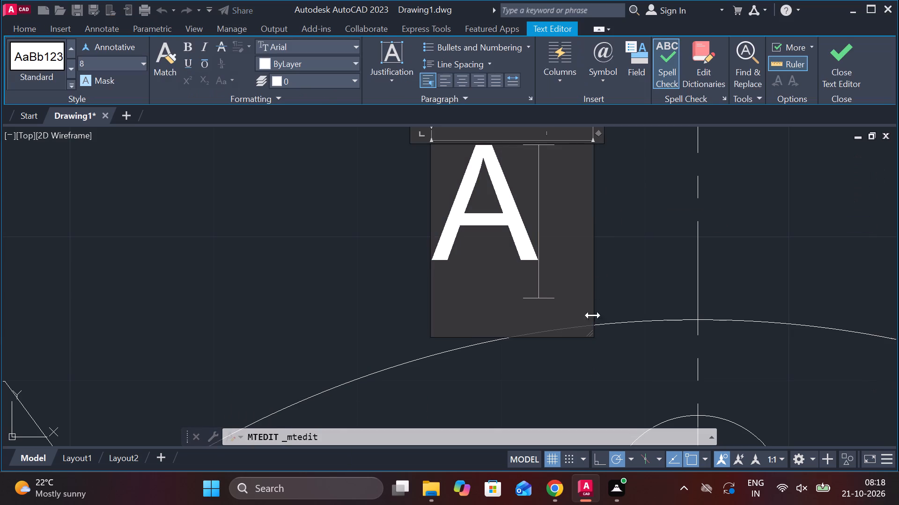
drag(589, 334, 538, 256)
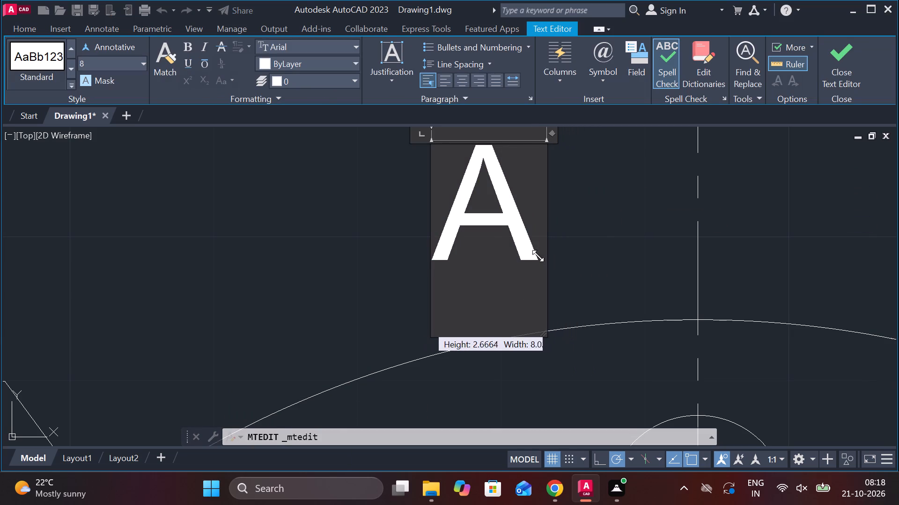
drag(538, 256, 526, 251)
drag(492, 332, 492, 300)
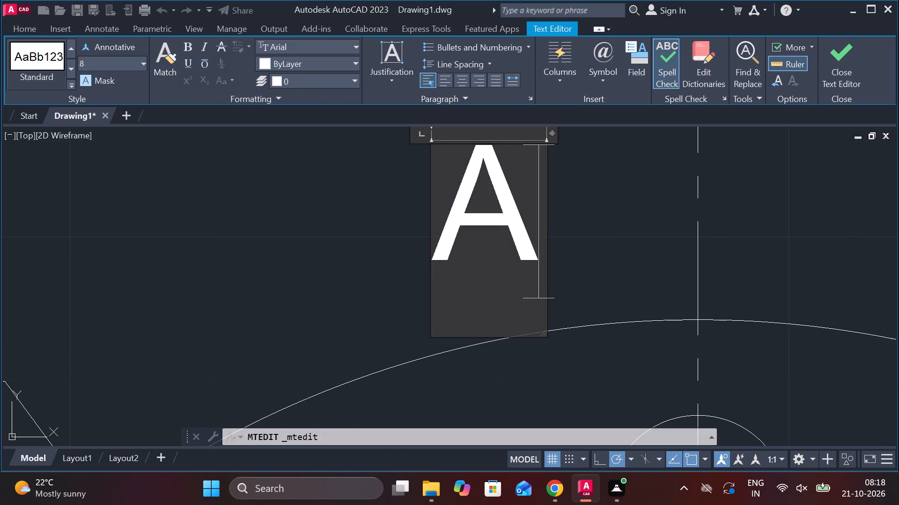
drag(492, 300, 491, 260)
click(838, 56)
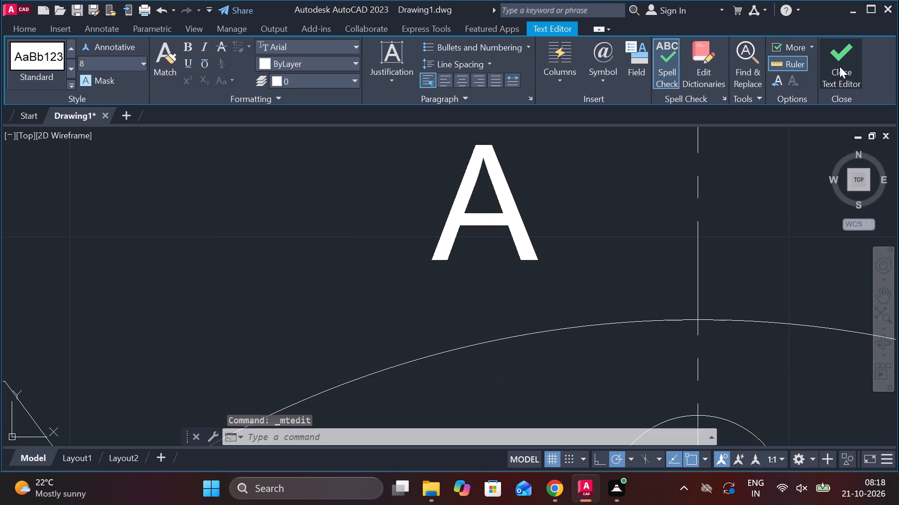
Draw a horizontal line about 9.5 long from beside the letter A to the vertical centre line, with a 3.3-long barb angled back down at 225°.
click(20, 50)
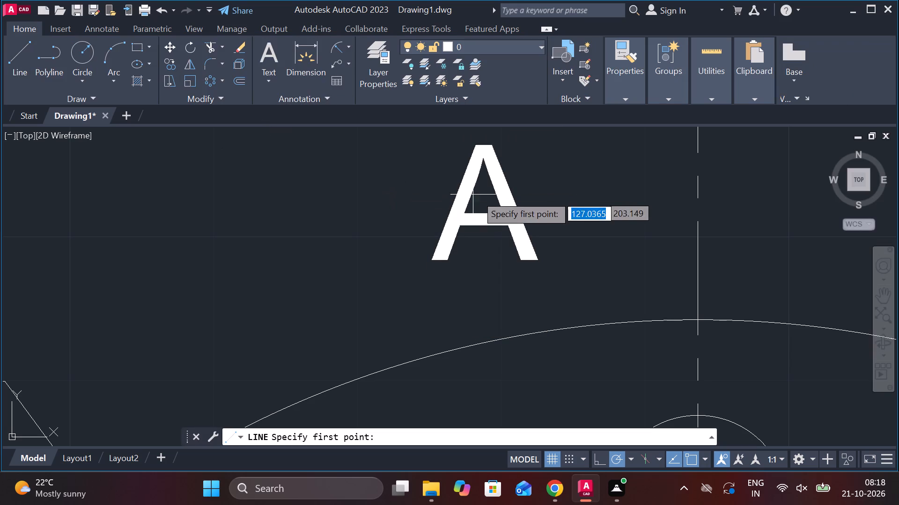
click(561, 193)
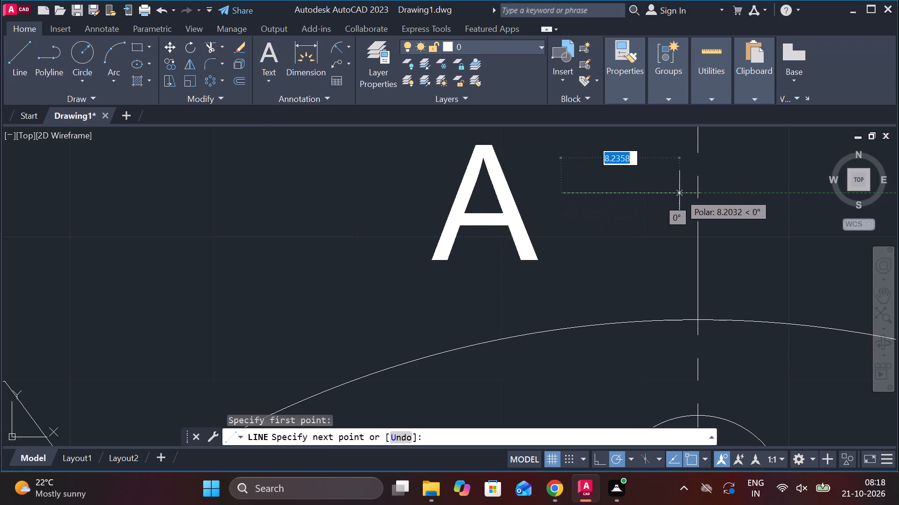
scroll(691, 194, up, 2)
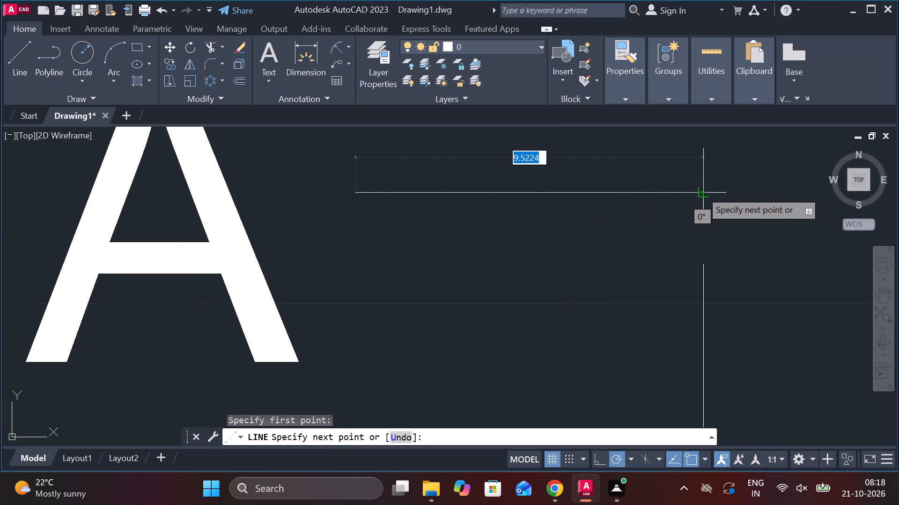
click(699, 190)
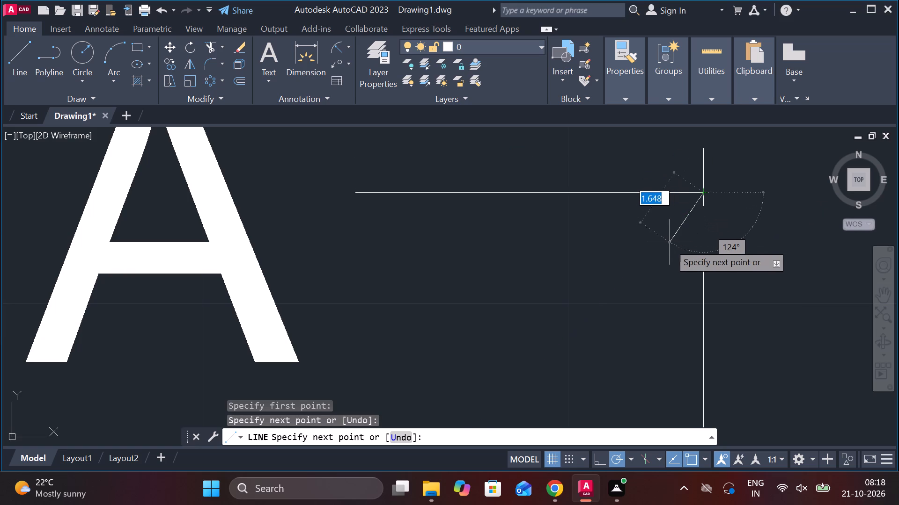
scroll(668, 245, down, 5)
scroll(668, 245, up, 2)
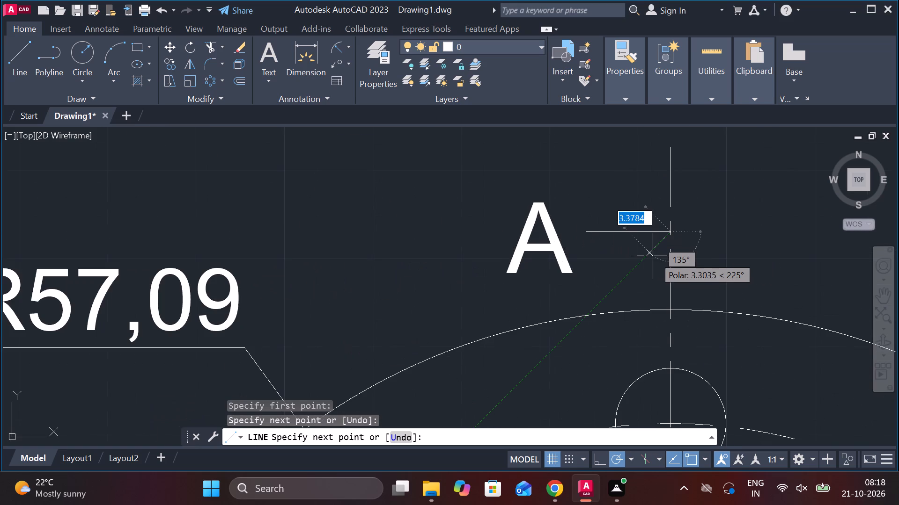
click(653, 256)
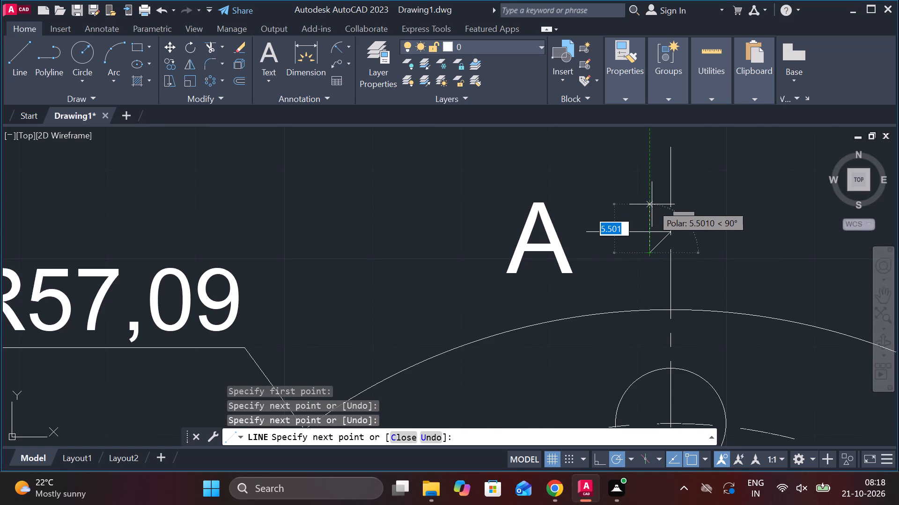
key(Escape)
Mirror the short diagonal barb about the horizontal arrow line, keeping the original, to form the section arrowhead.
click(657, 251)
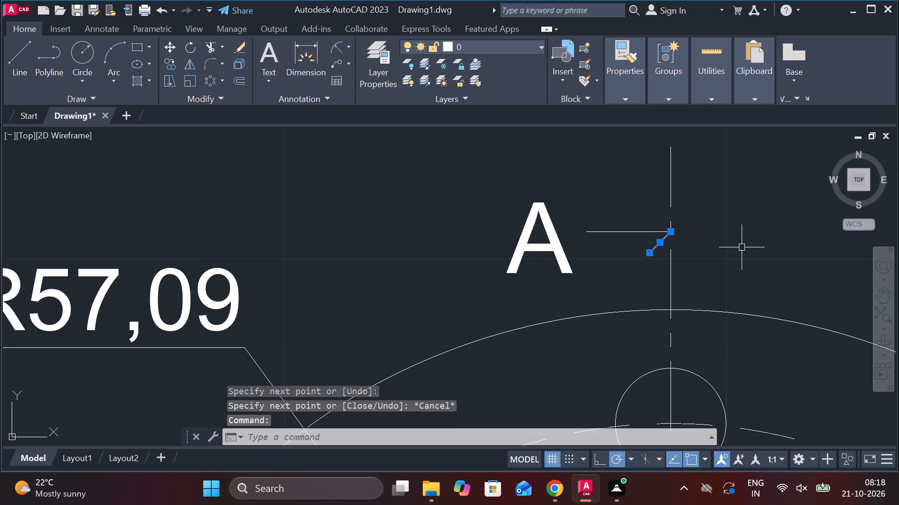
text(MI)
key(Return)
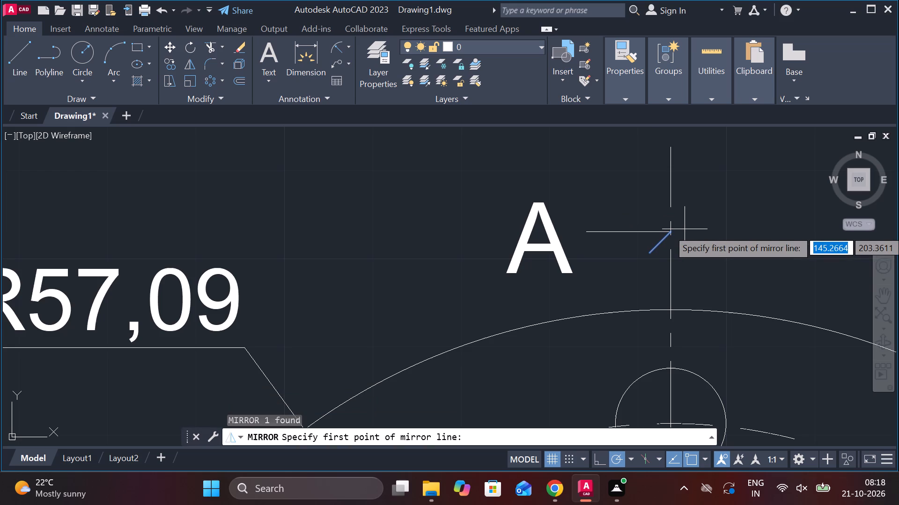
scroll(706, 233, up, 2)
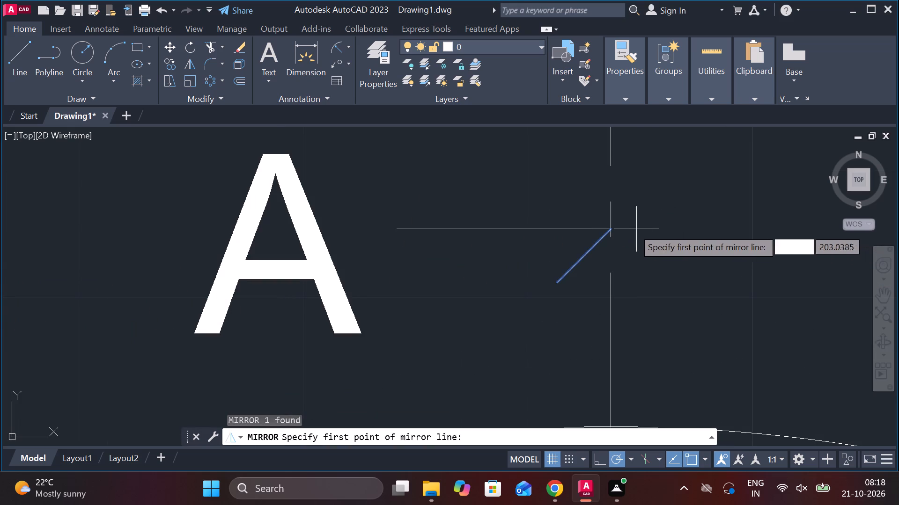
click(616, 230)
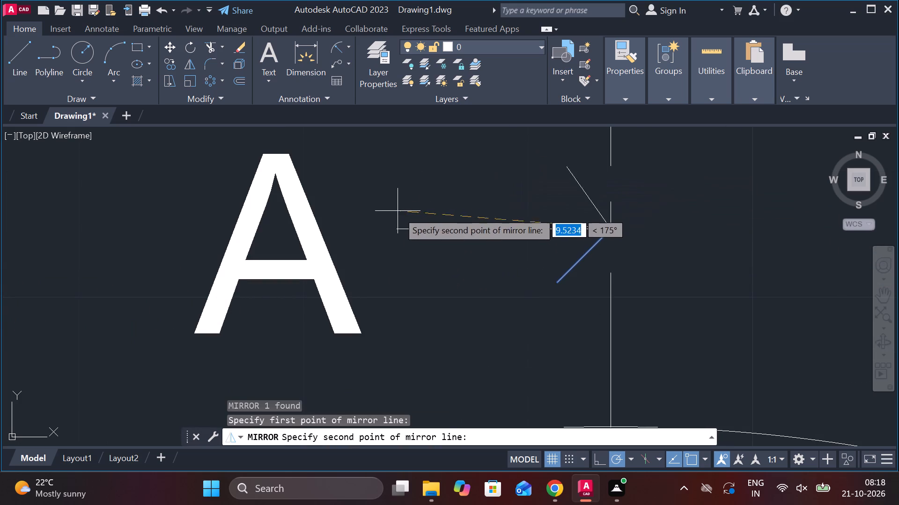
click(397, 226)
click(437, 282)
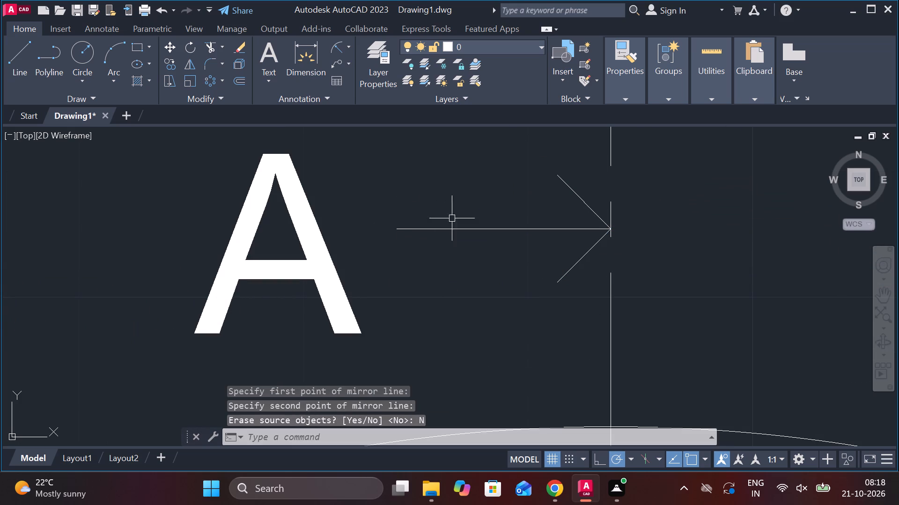
Start another line for the section arrow beside the letter A.
key(l)
key(Return)
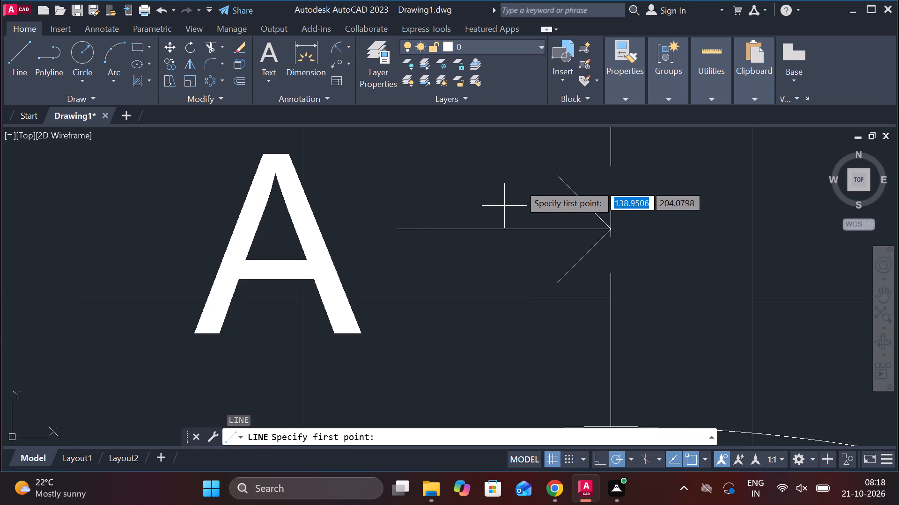
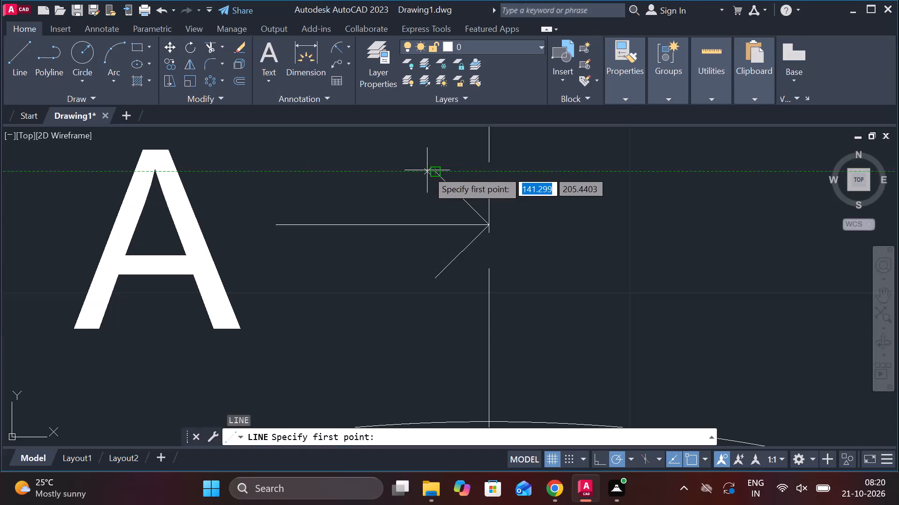
Close the section arrowhead with a vertical line joining the free ends of its two diagonal barbs.
click(439, 170)
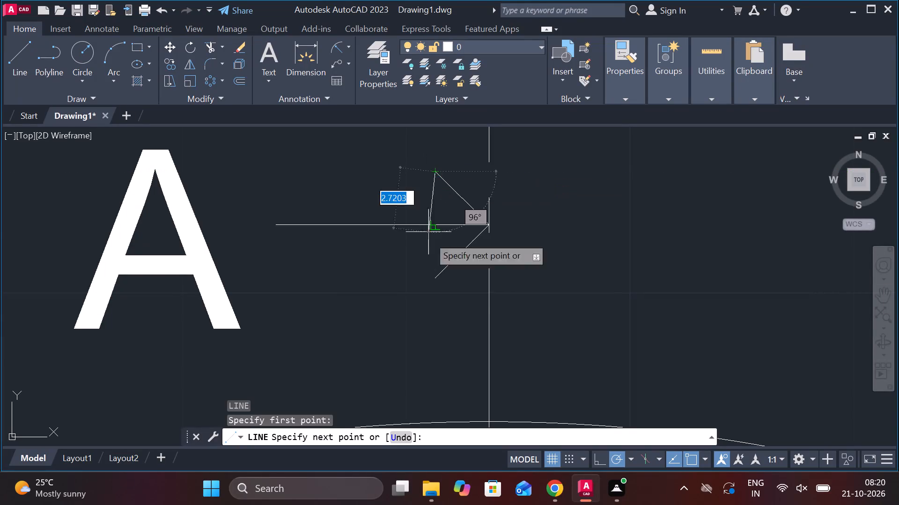
click(432, 281)
scroll(516, 251, down, 1)
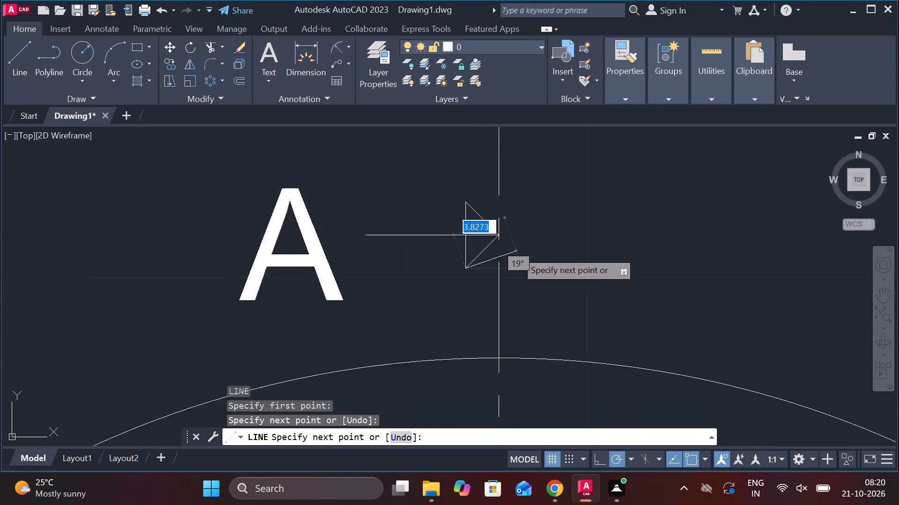
scroll(516, 251, down, 2)
key(Escape)
Copy the letter A with its complete section arrow from the arrow tip to the lower end of the circular view's vertical centre line.
click(366, 213)
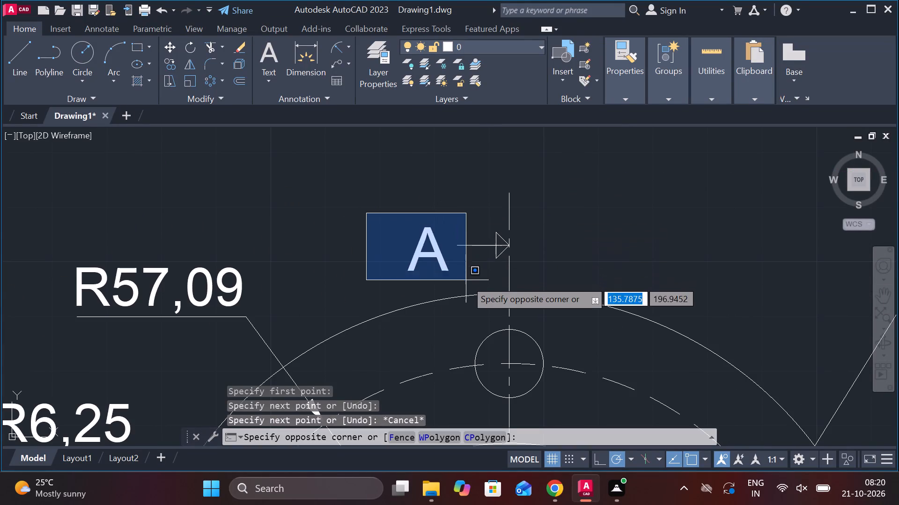
click(507, 278)
scroll(501, 254, up, 2)
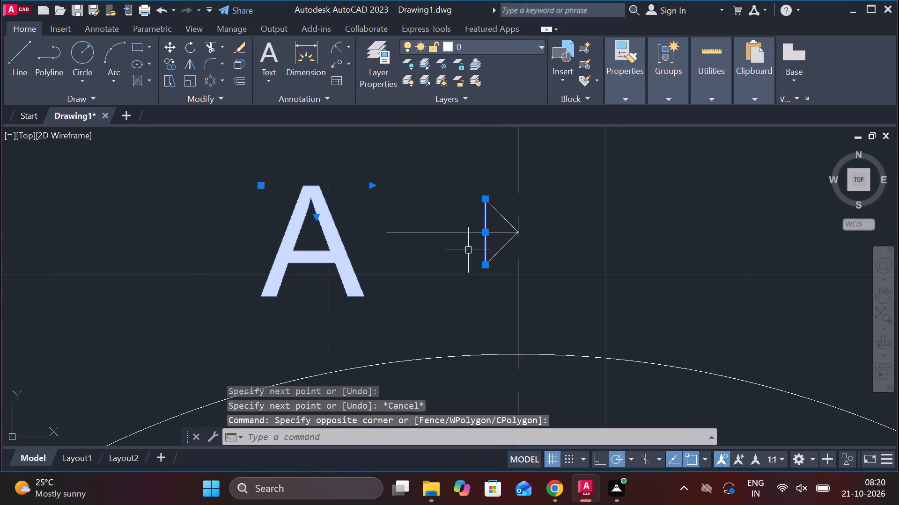
click(450, 232)
click(502, 216)
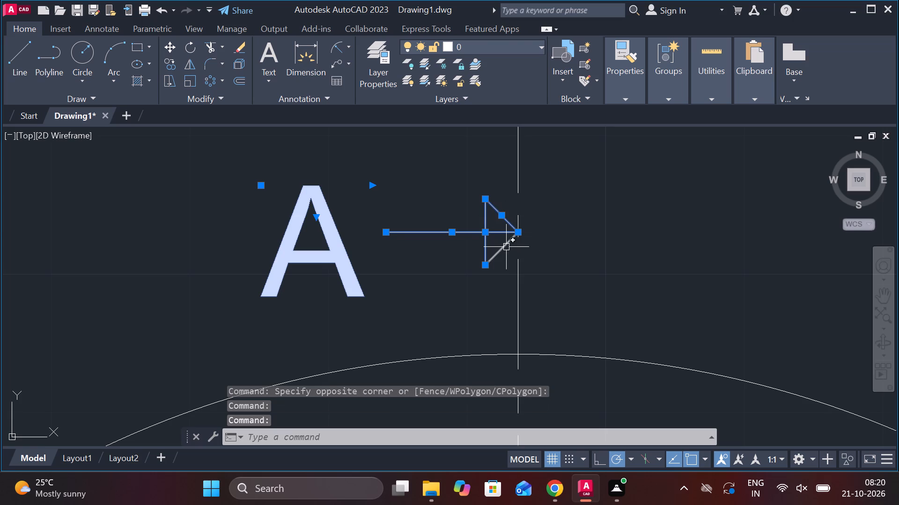
click(506, 247)
text(CO)
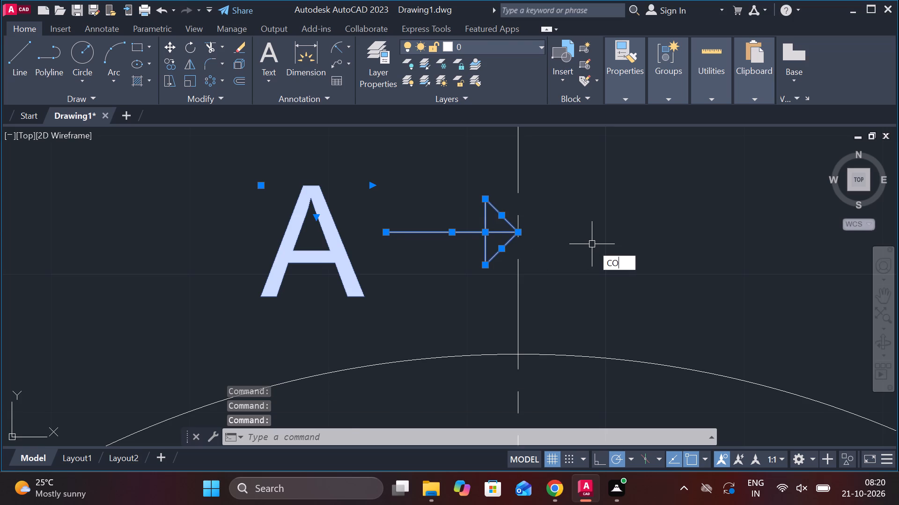
key(Return)
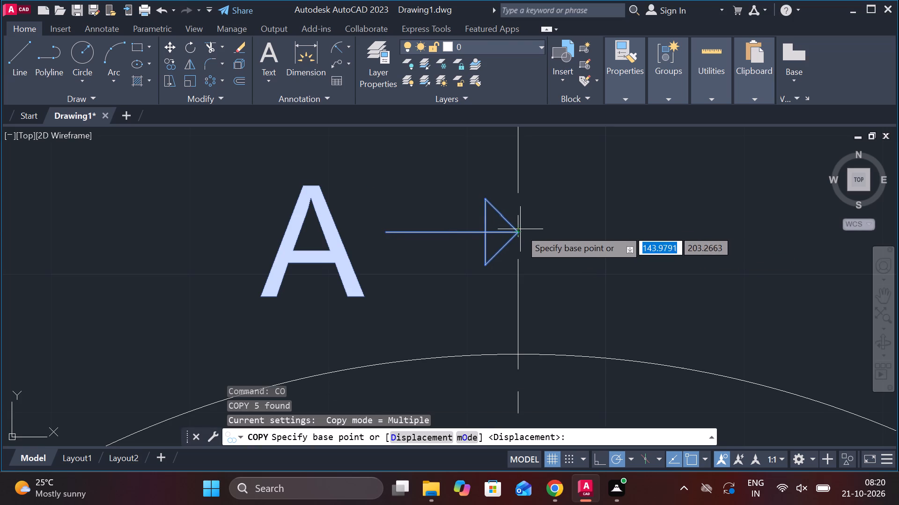
click(516, 230)
scroll(522, 230, down, 5)
middle_drag(537, 264, 521, 170)
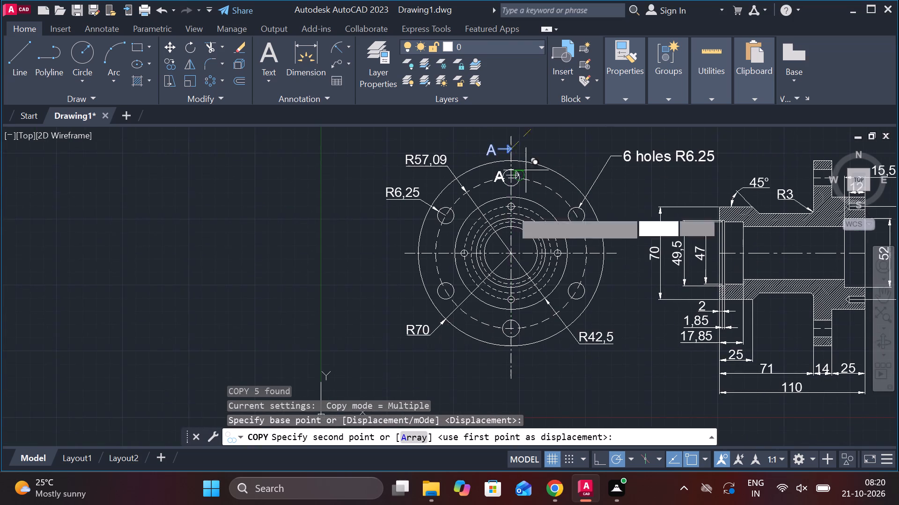
scroll(498, 352, up, 2)
middle_drag(498, 352, 491, 306)
scroll(497, 353, up, 1)
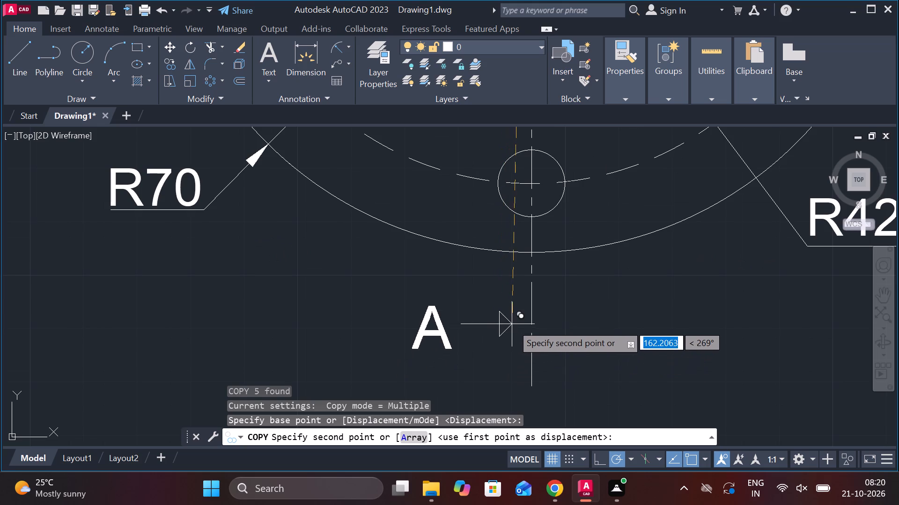
click(525, 320)
scroll(600, 318, down, 2)
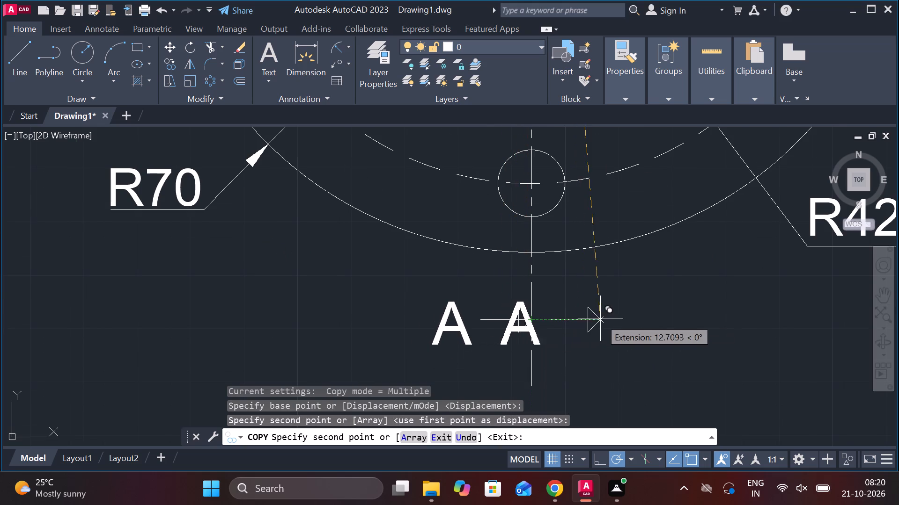
key(Escape)
Add the multiline text SECTION A-A above the sectioned view.
scroll(638, 341, down, 2)
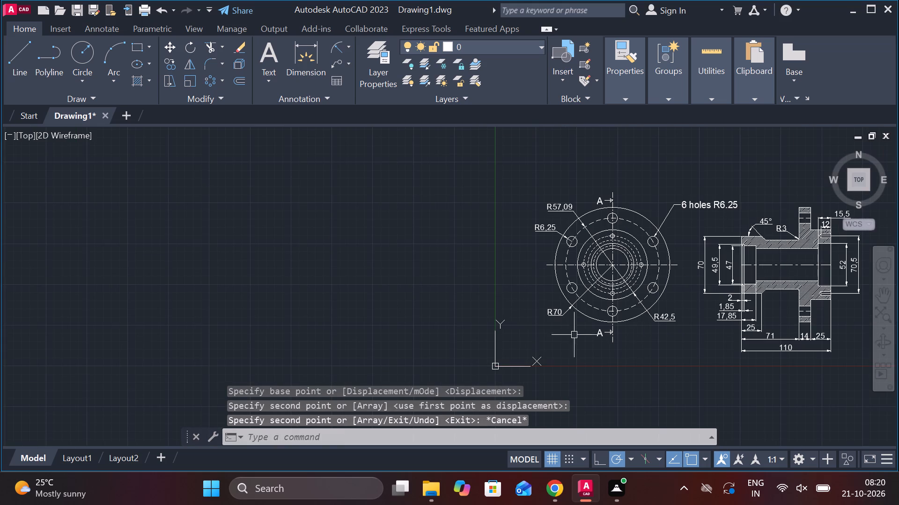
scroll(648, 322, up, 2)
middle_drag(637, 340, 586, 341)
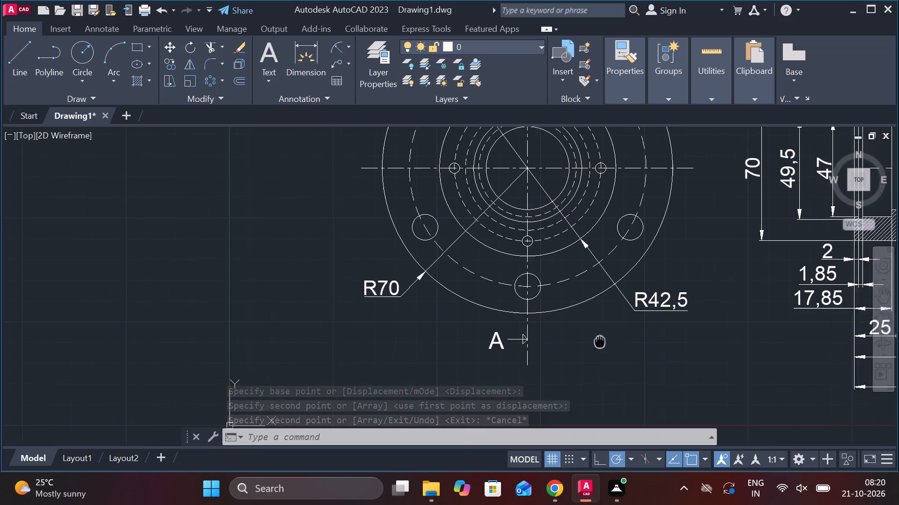
middle_drag(586, 341, 495, 353)
scroll(509, 353, down, 1)
middle_drag(671, 323, 530, 350)
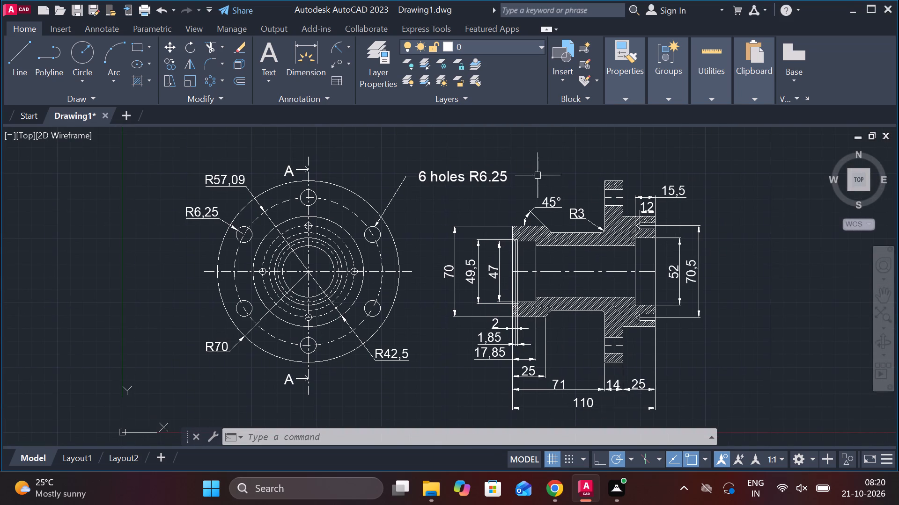
text(MT)
key(space)
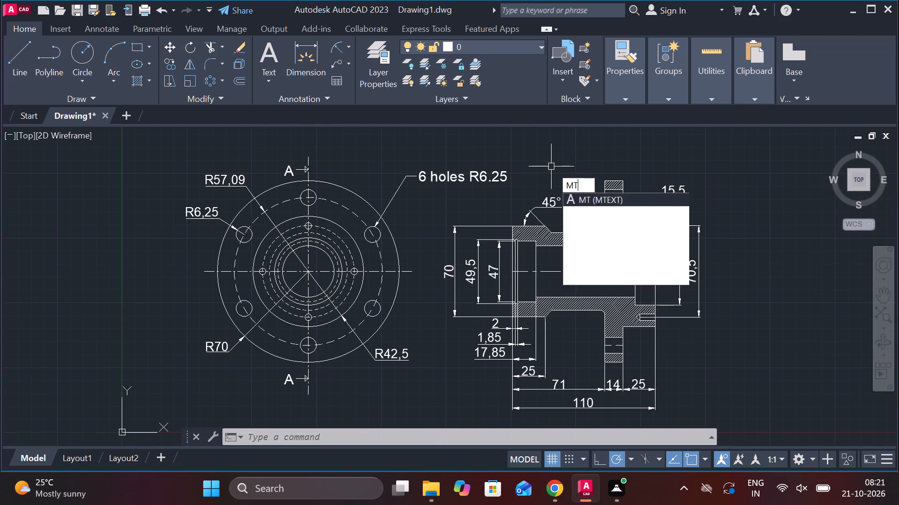
middle_drag(537, 239, 479, 316)
click(467, 178)
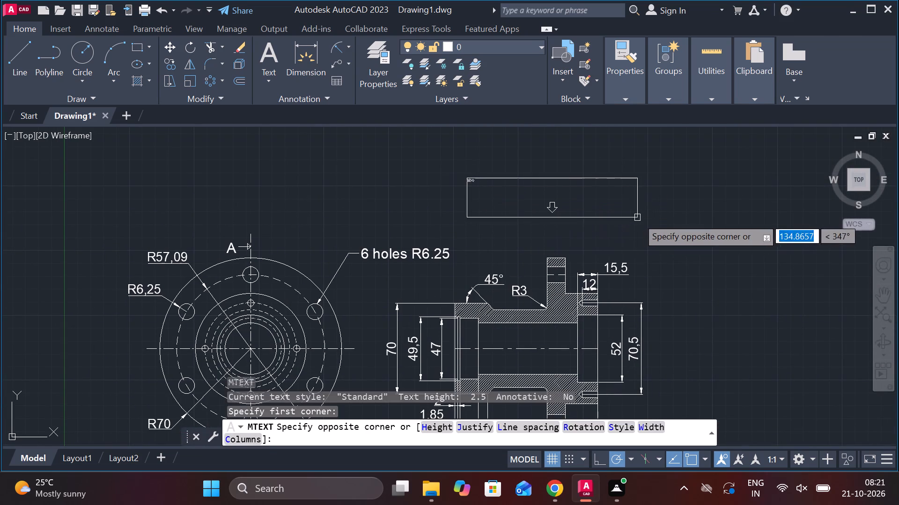
click(651, 213)
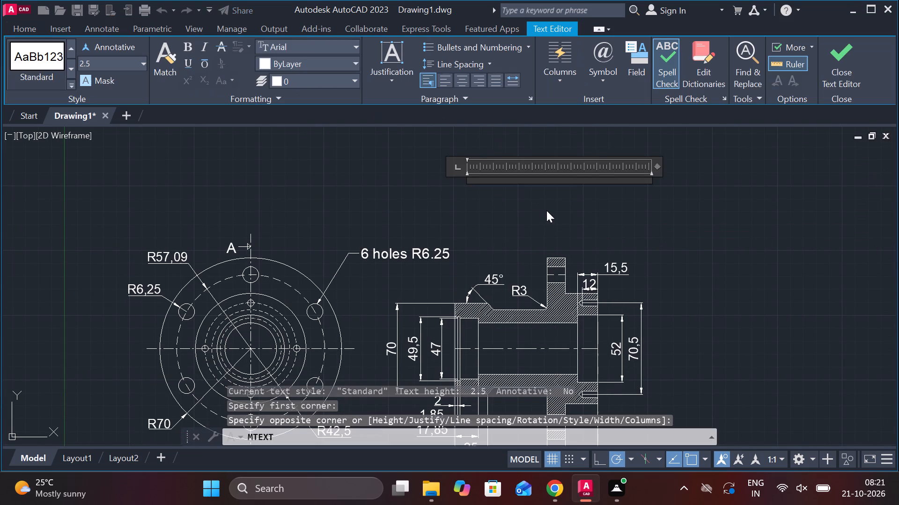
text(SE)
text(CTI)
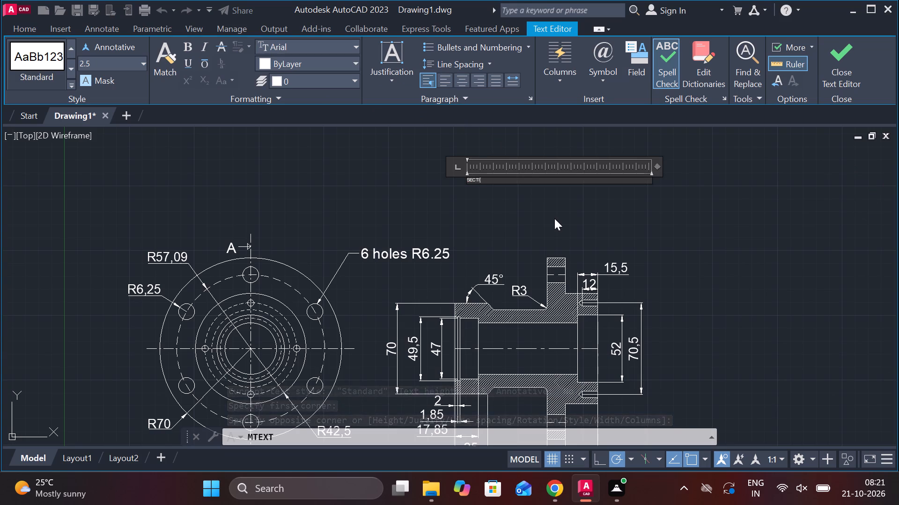
key(backslash)
key(BackSpace)
key(BackSpace)
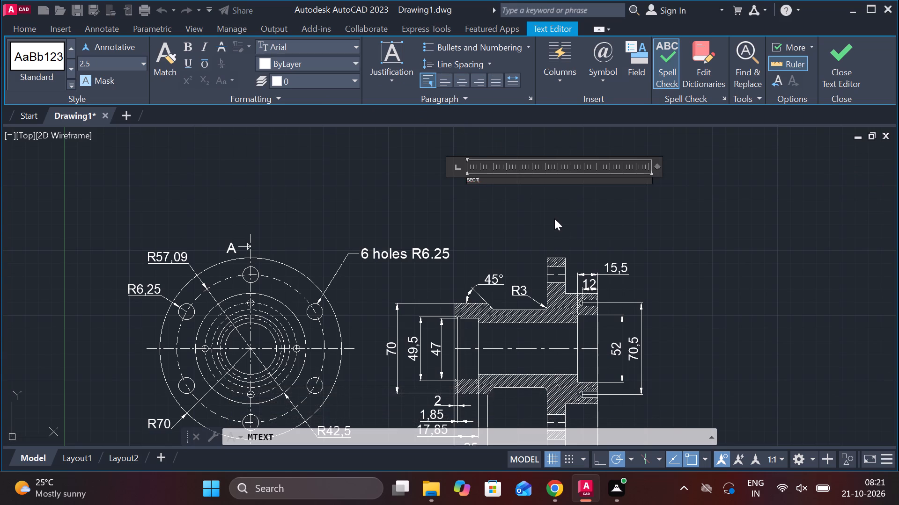
key(BackSpace)
text(TION)
key(space)
key(a)
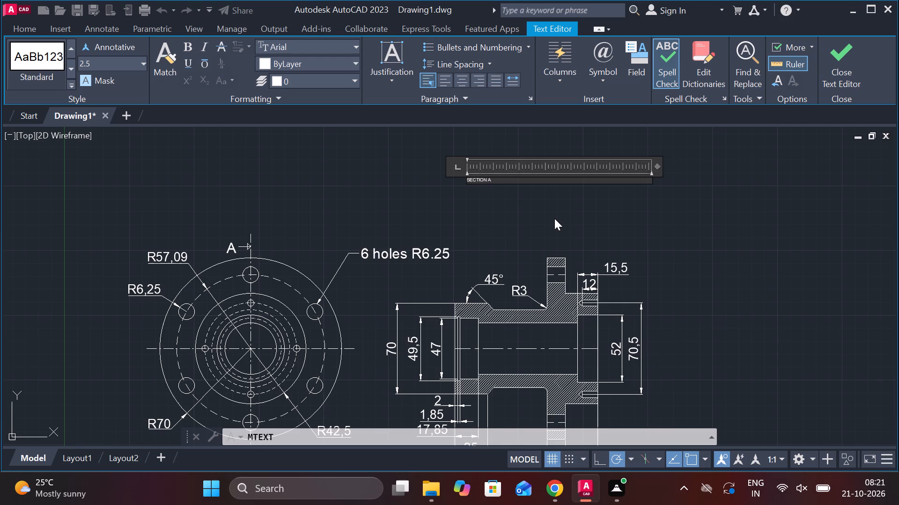
key(minus)
key(a)
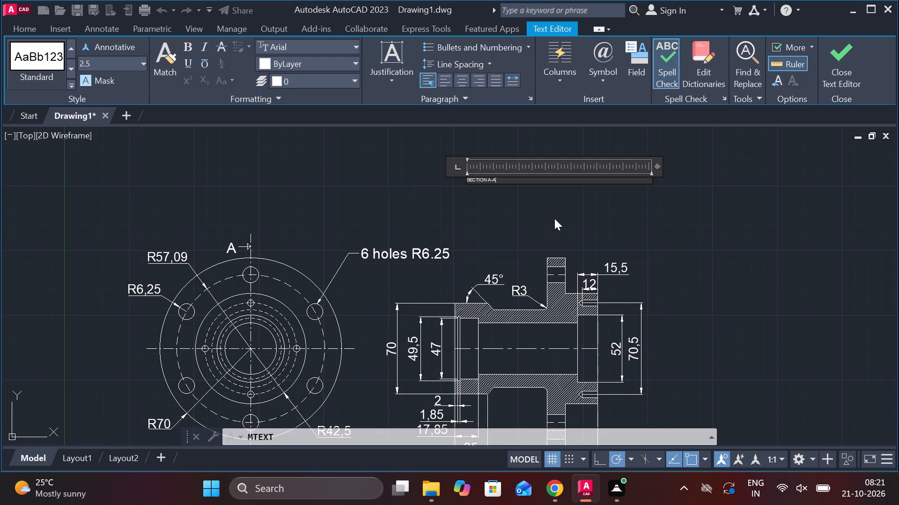
Set the text height of the whole SECTION A-A title to 8.
drag(514, 180, 501, 180)
drag(501, 180, 403, 179)
click(111, 65)
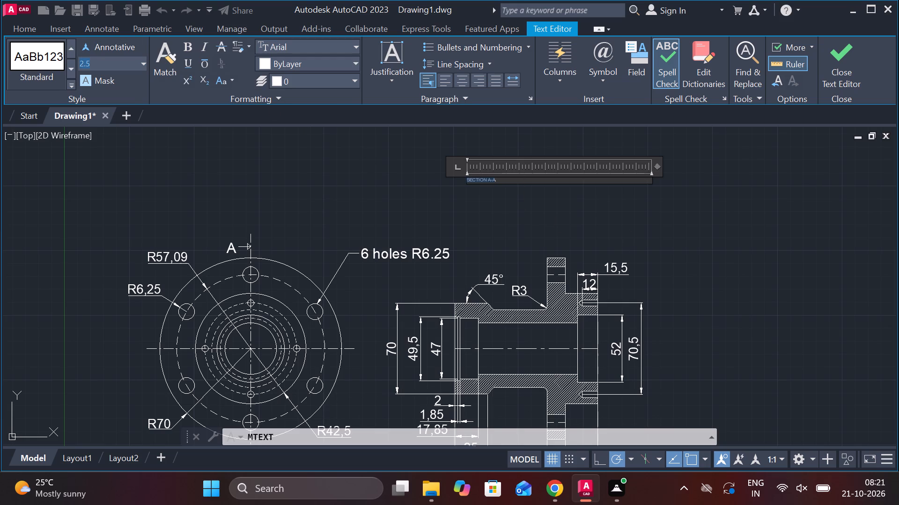
key(8)
key(Return)
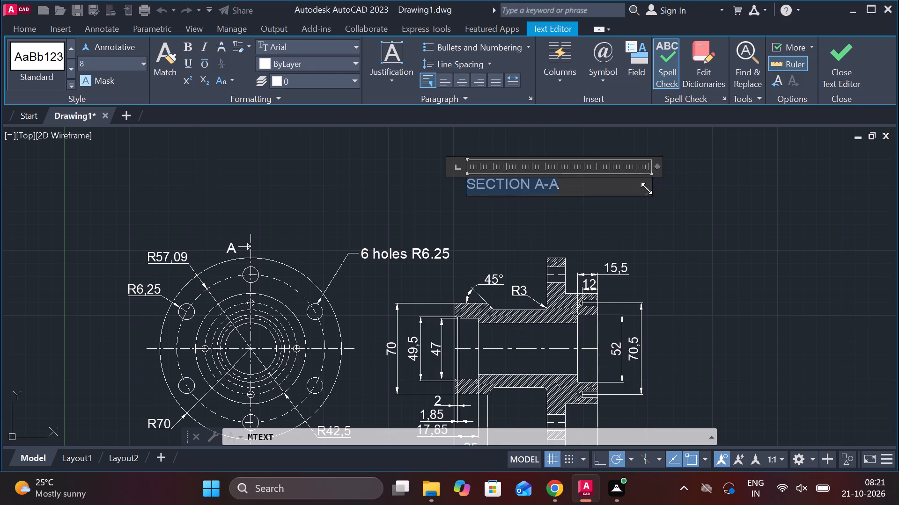
Shrink the title's text frame to fit SECTION A-A on a single line and finish the text.
drag(650, 187, 556, 194)
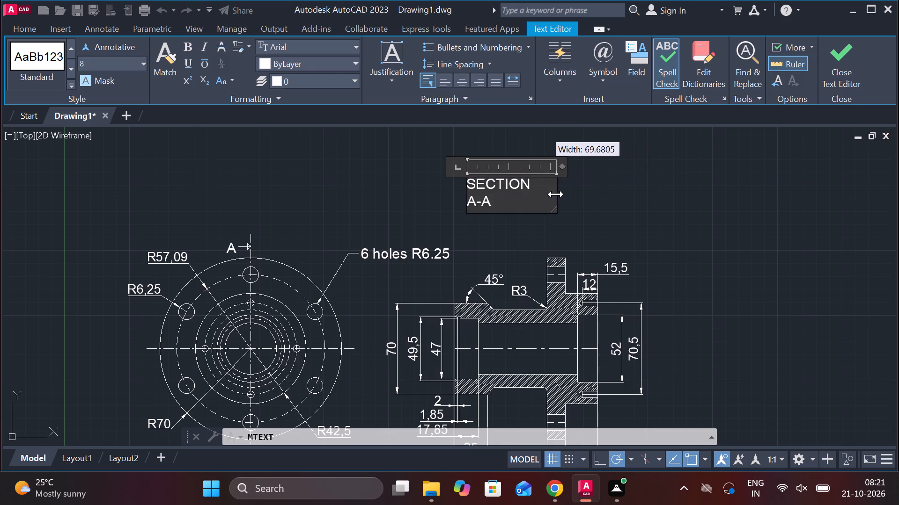
drag(556, 194, 562, 193)
click(844, 81)
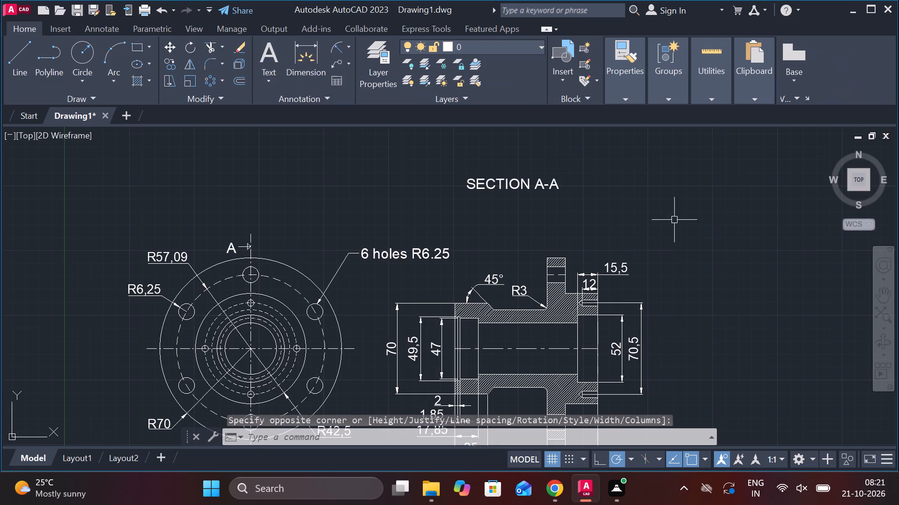
Move the SECTION A-A title about 43 units straight down, just above the sectioned view.
scroll(674, 220, down, 2)
scroll(673, 220, up, 1)
click(573, 202)
scroll(573, 202, up, 2)
click(494, 183)
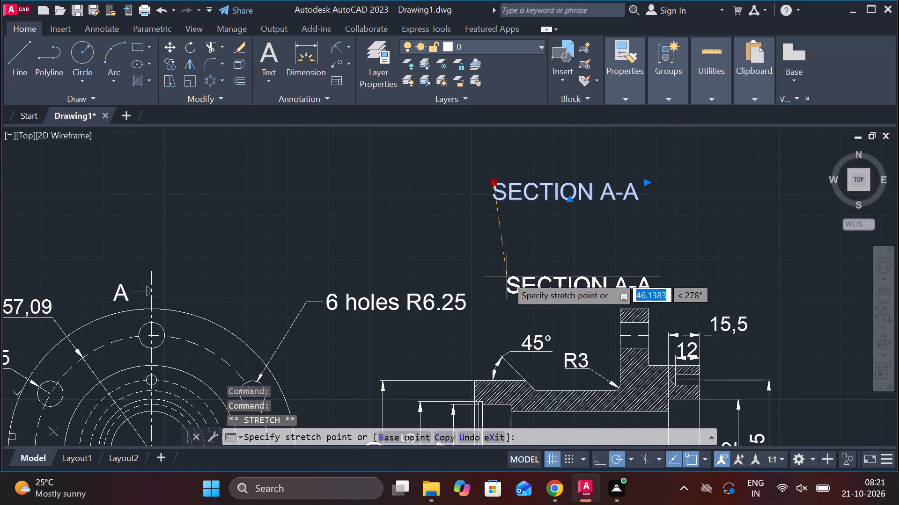
scroll(505, 278, down, 1)
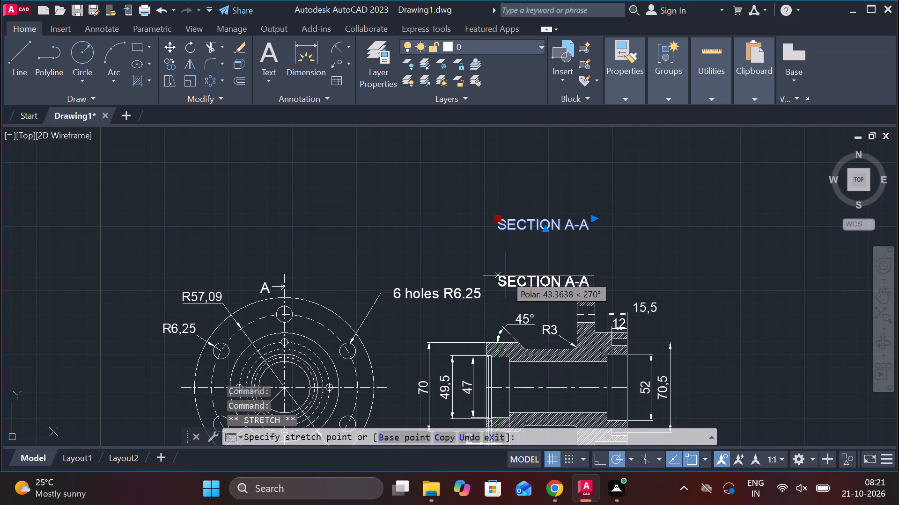
click(506, 275)
key(Escape)
Move the "6 holes R6.25" note with its leader bend down and closer to the circular view, clear of the section title.
middle_drag(609, 253, 563, 148)
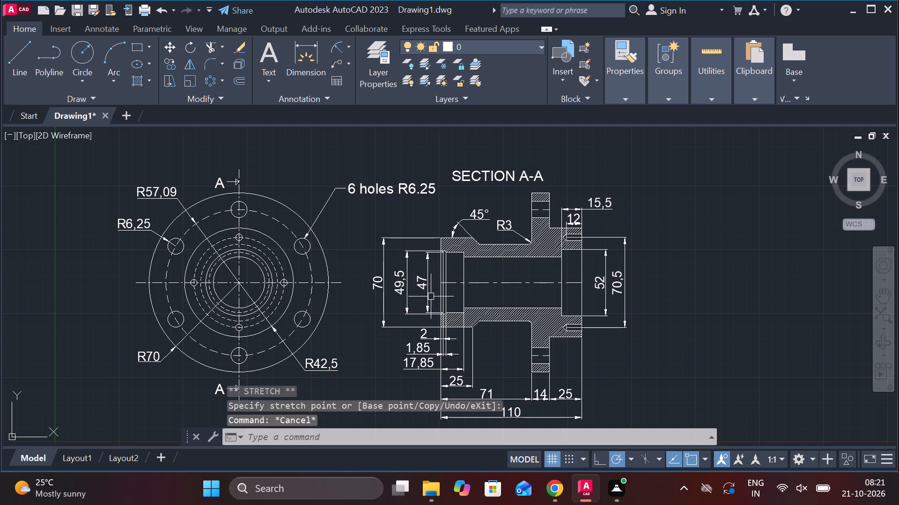
middle_drag(438, 298, 496, 282)
click(450, 175)
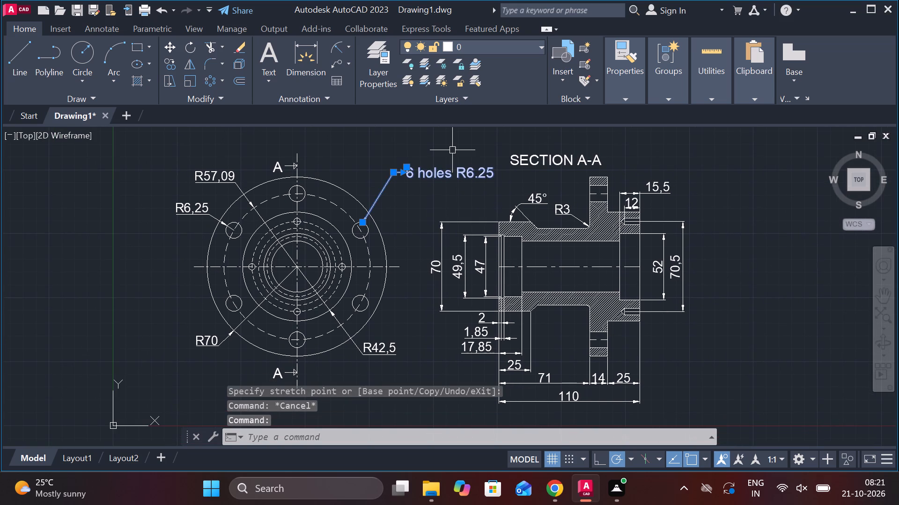
click(391, 173)
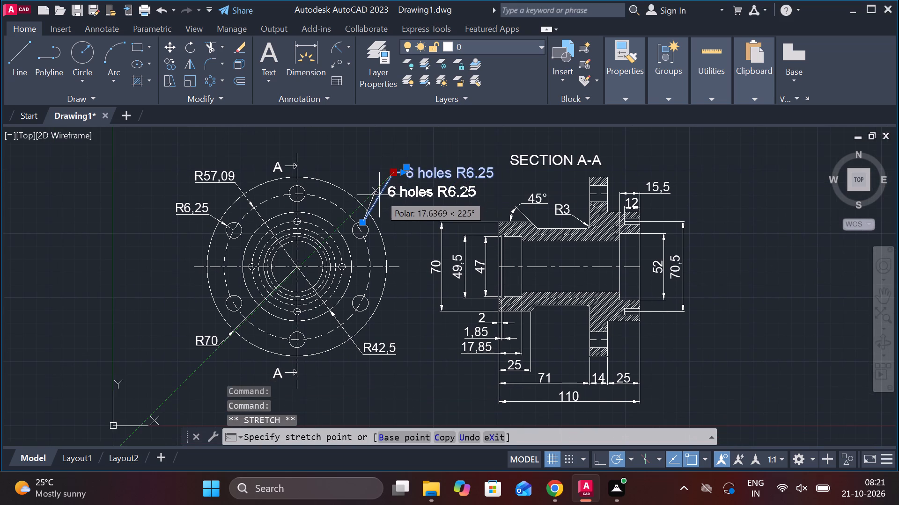
click(377, 200)
key(Escape)
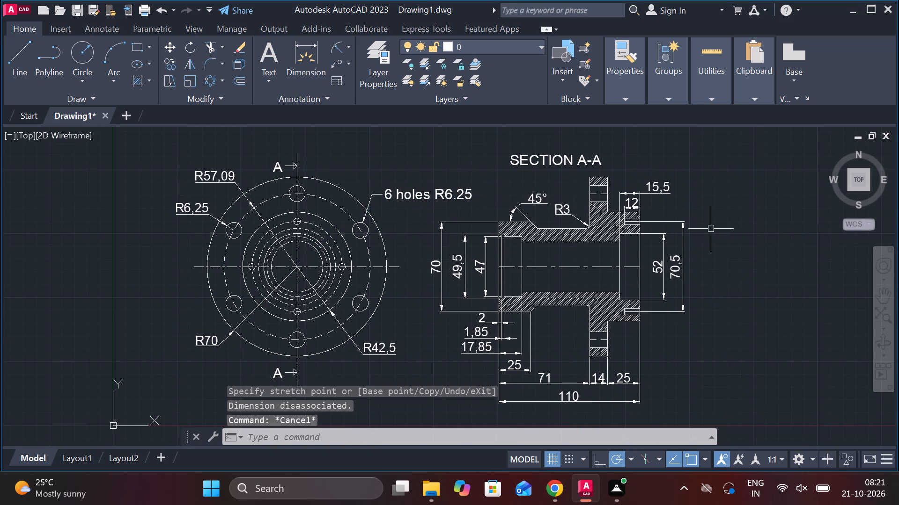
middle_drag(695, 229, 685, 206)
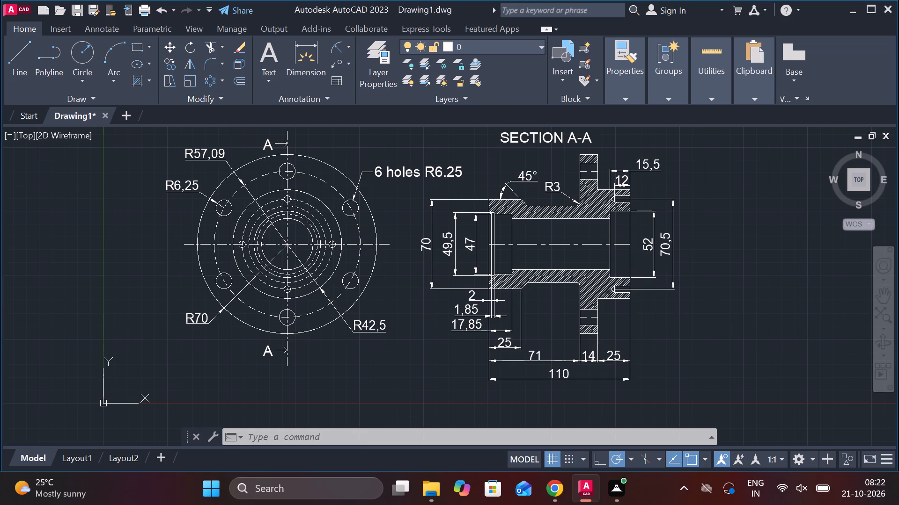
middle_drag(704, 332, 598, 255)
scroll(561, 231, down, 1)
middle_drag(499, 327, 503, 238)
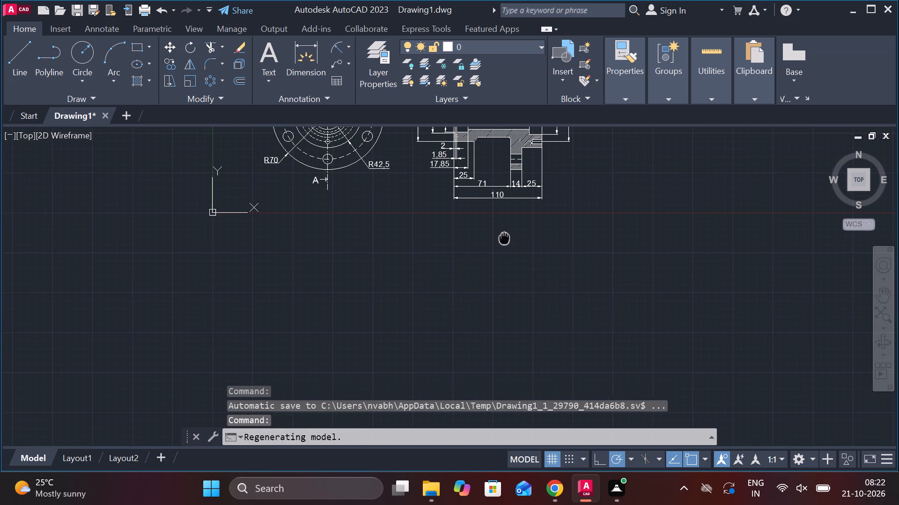
Draw a closed upright rectangle 3 wide and 28 high with lines in the empty area below the section view.
scroll(429, 306, up, 1)
key(l)
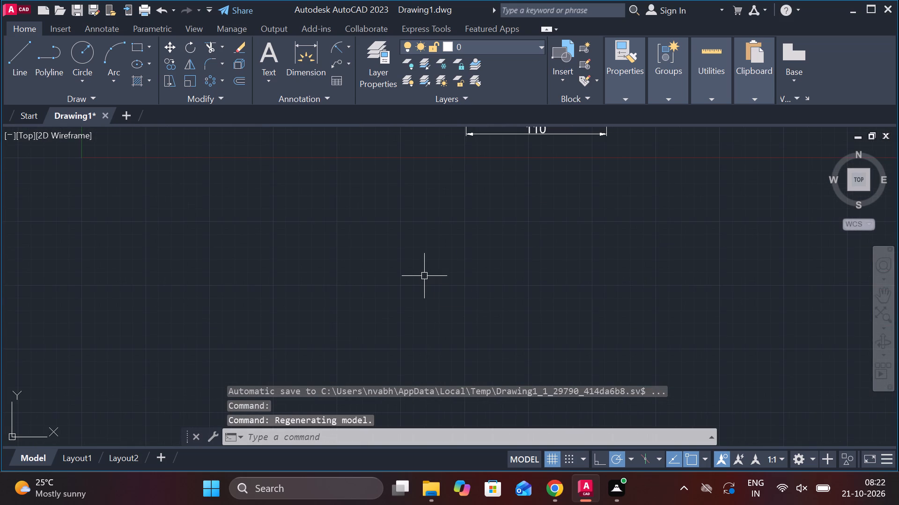
key(Return)
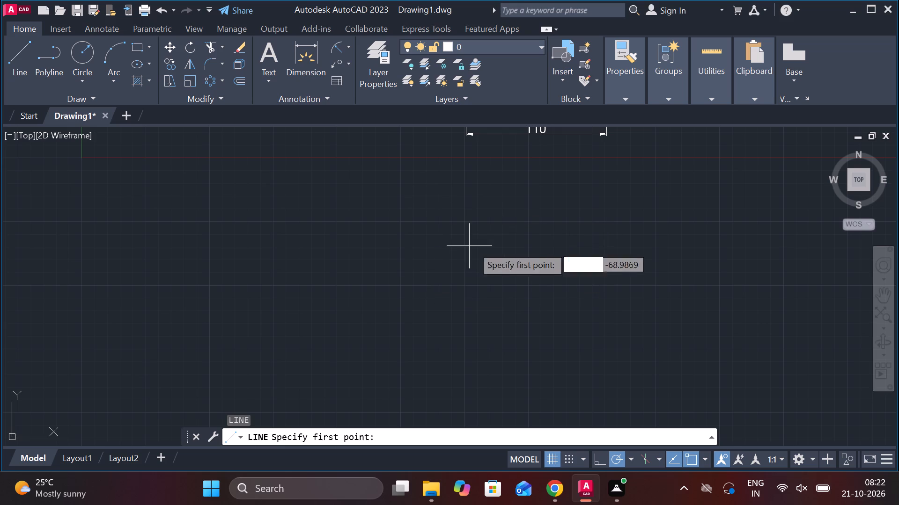
click(535, 220)
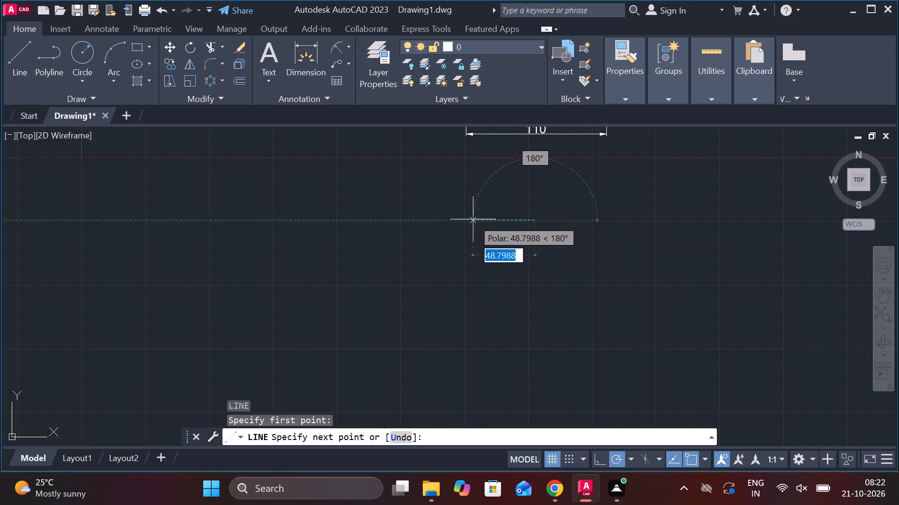
text(3)
key(space)
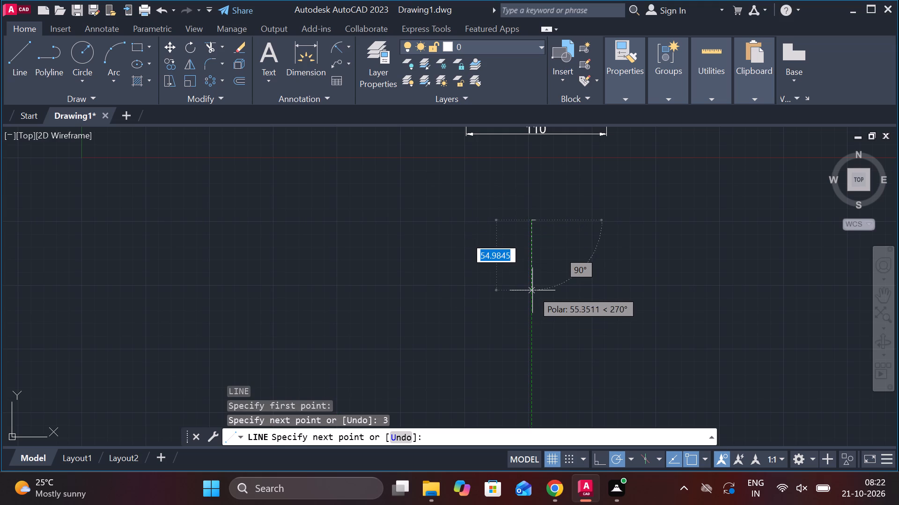
key(2)
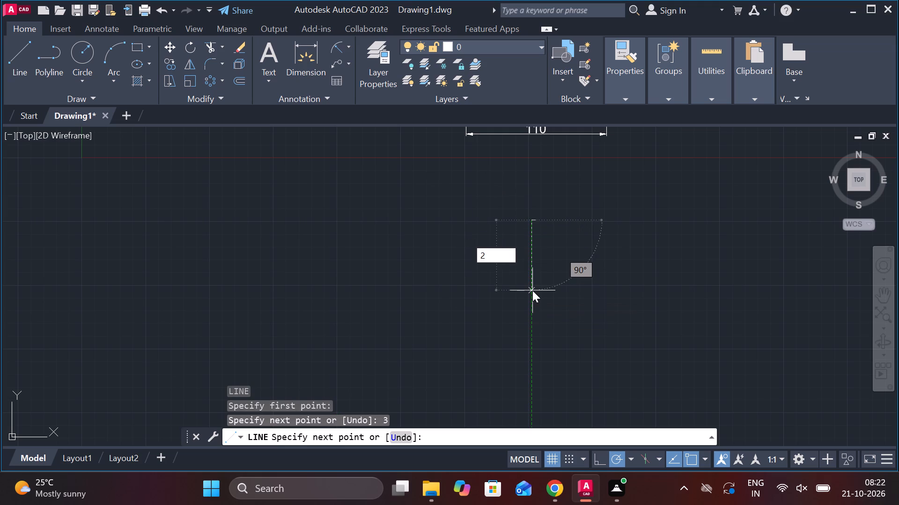
text(8)
key(space)
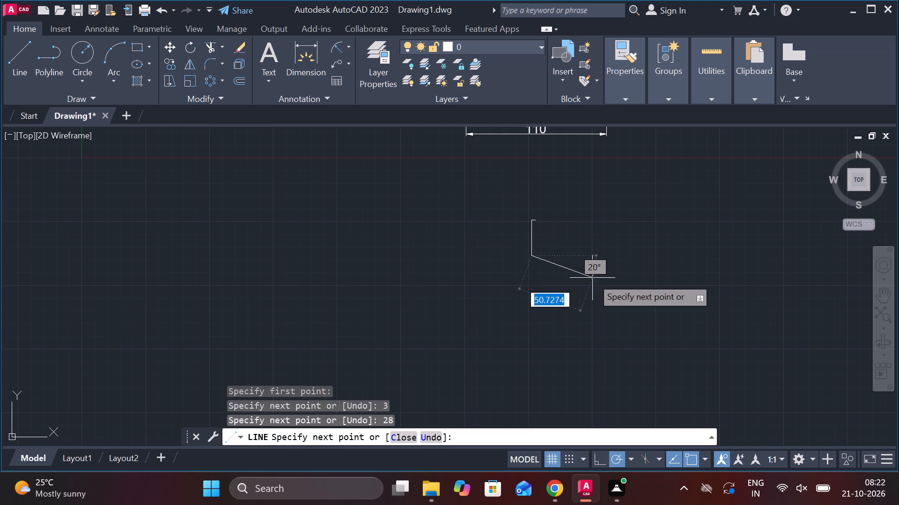
text(3)
key(space)
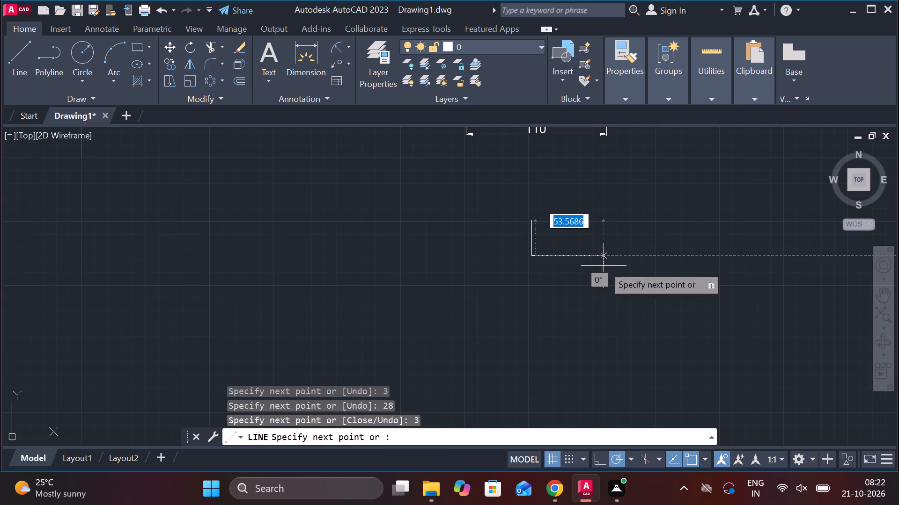
scroll(586, 263, up, 2)
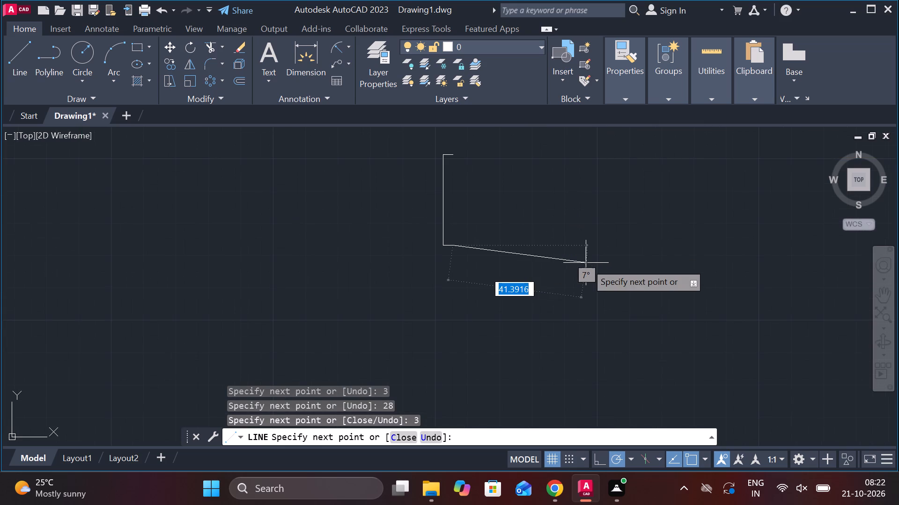
scroll(484, 212, up, 1)
middle_drag(427, 177, 439, 268)
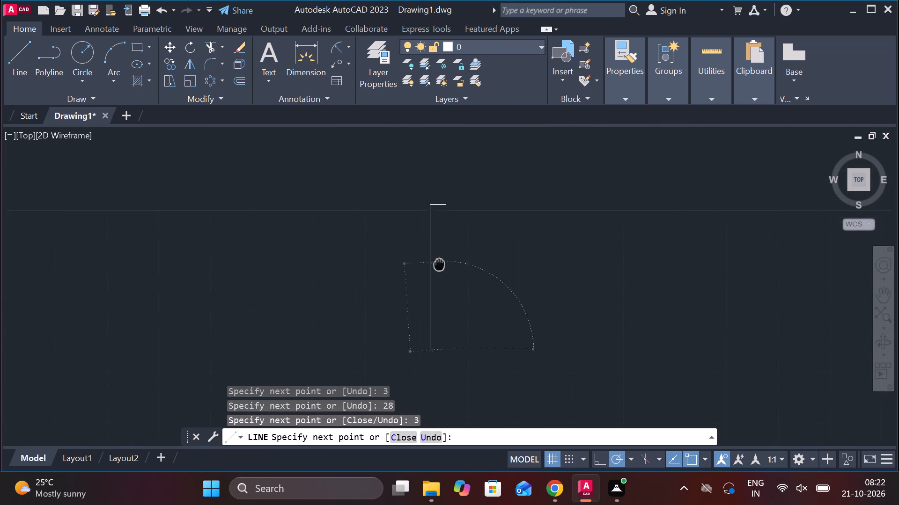
click(444, 210)
key(Escape)
Draw a 2-unit vertical line rising from the narrow rectangle's upper right corner.
key(l)
key(Return)
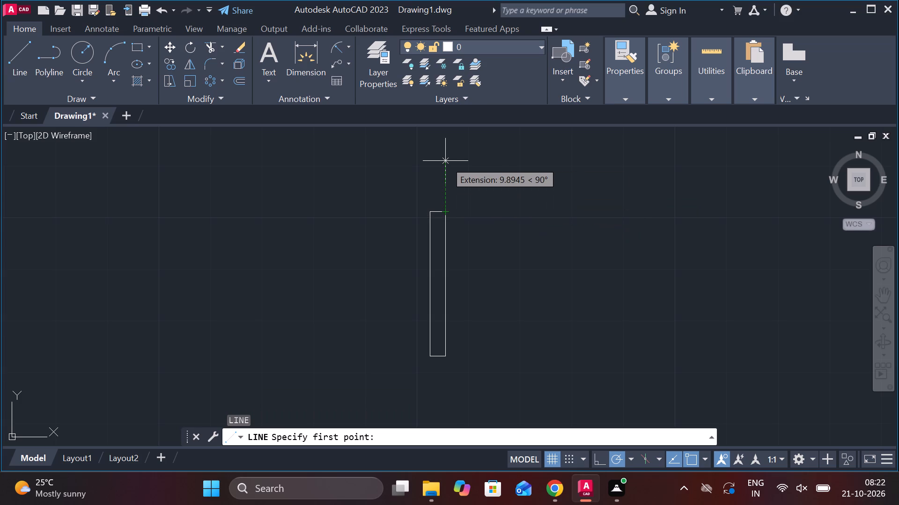
text(2)
key(space)
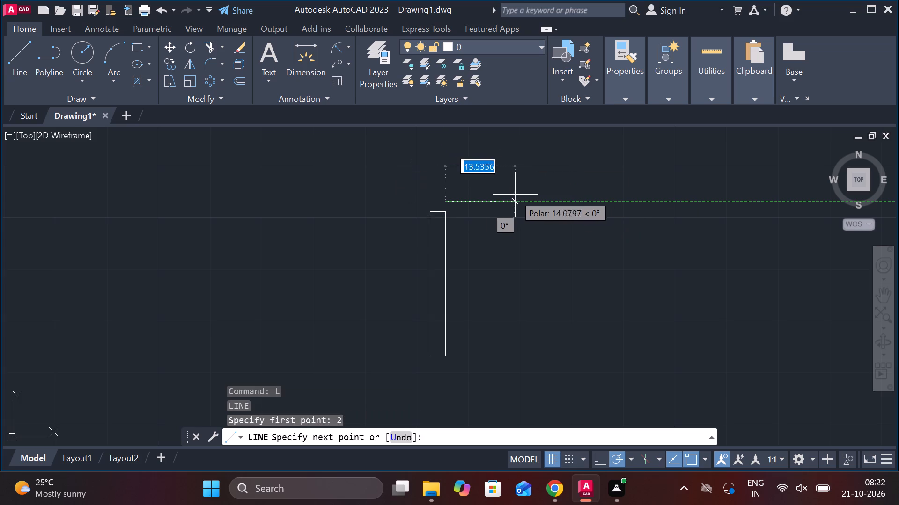
scroll(456, 210, up, 2)
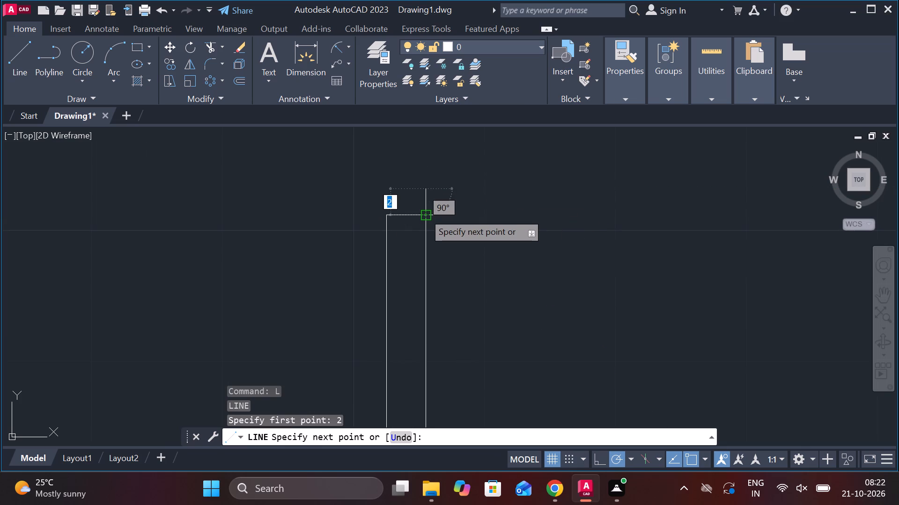
click(424, 213)
key(Escape)
From the top of the 2-unit line, draw a 76.2-unit horizontal edge to the right and a 32-unit edge straight down.
key(space)
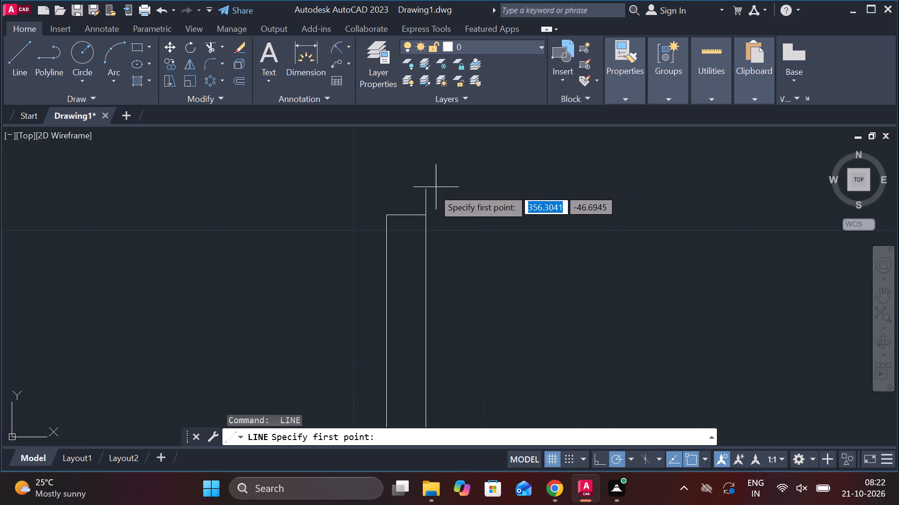
click(431, 188)
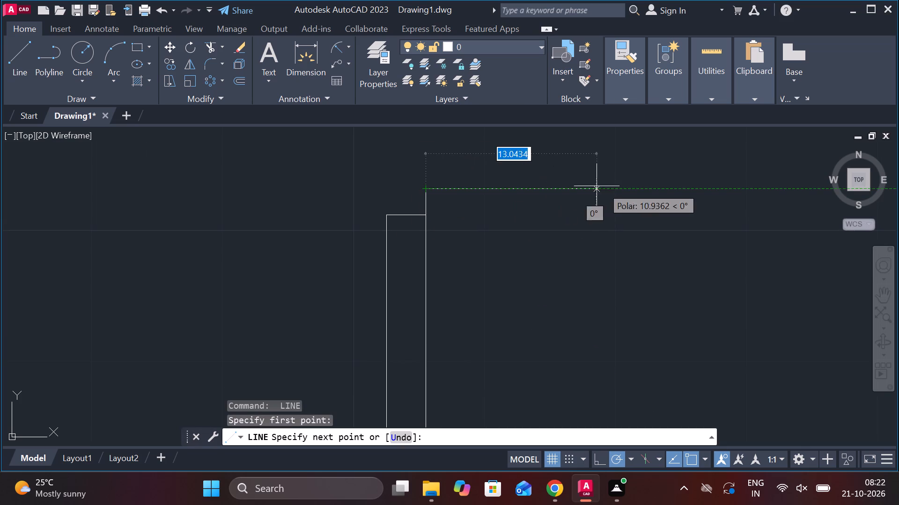
text(76.)
text(2)
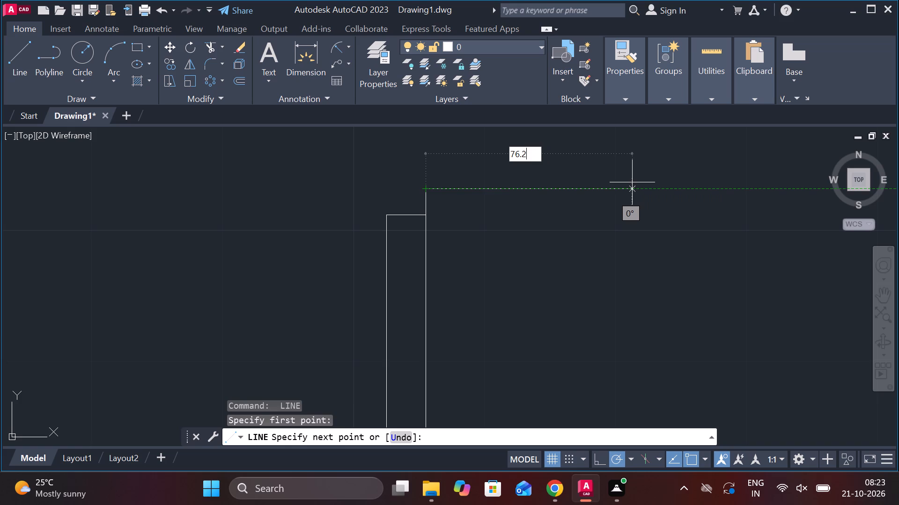
key(space)
scroll(647, 225, down, 2)
middle_drag(663, 231, 468, 185)
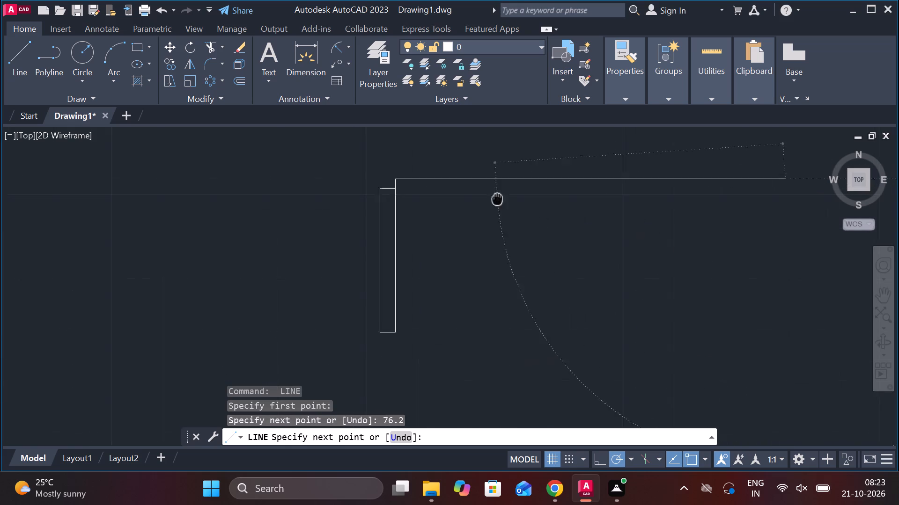
middle_drag(468, 185, 458, 177)
scroll(521, 208, down, 2)
scroll(612, 239, up, 2)
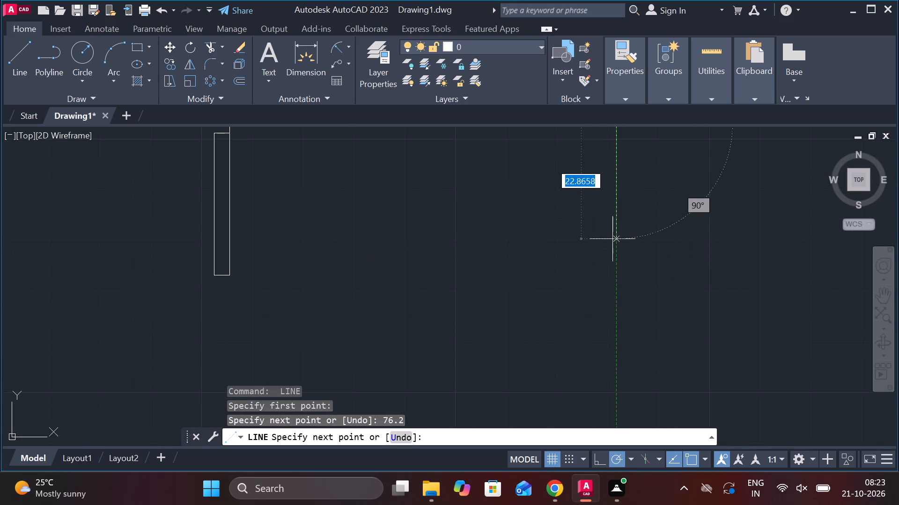
text(32)
key(space)
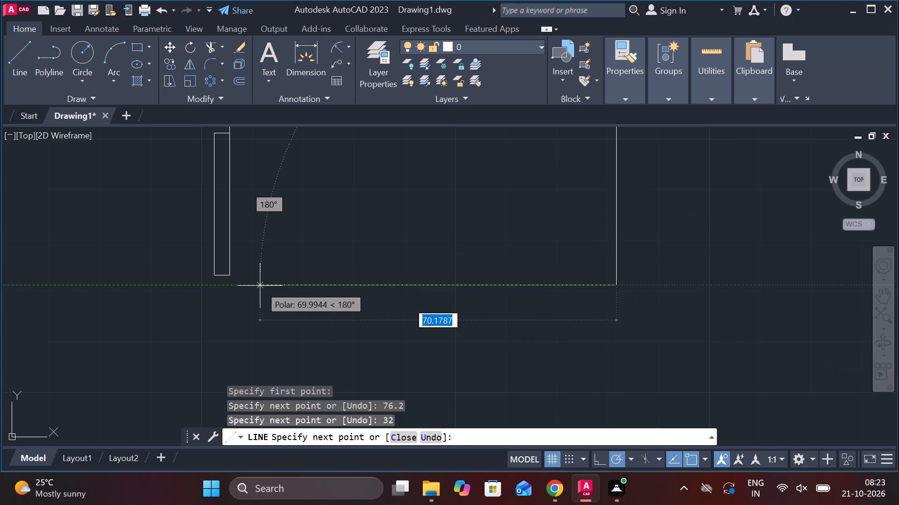
Close the large rectangle with a 76.2-unit bottom edge back to the left and a short line up to the narrow rectangle's lower right corner.
text(76.)
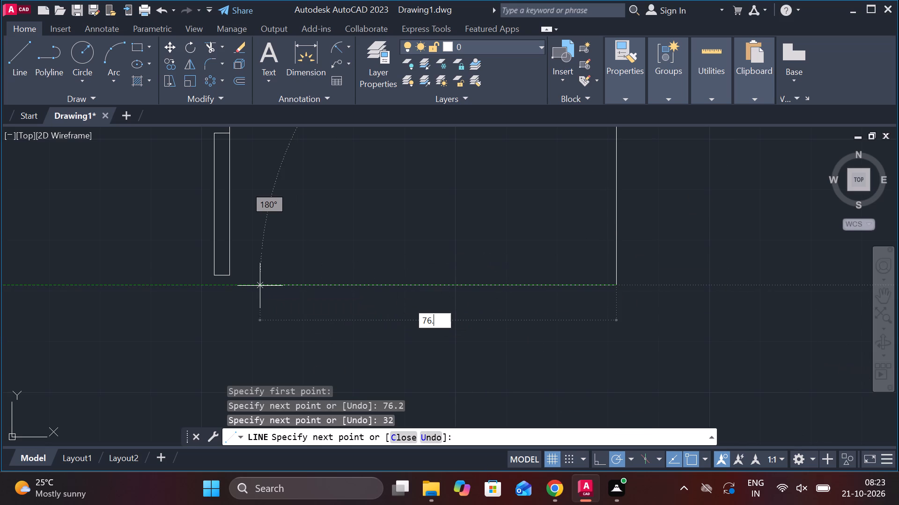
text(2)
key(space)
scroll(233, 293, up, 2)
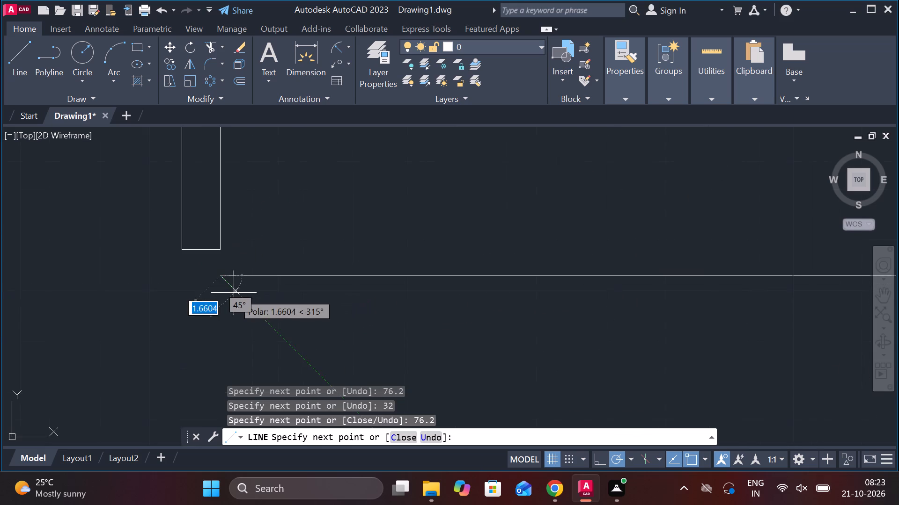
middle_drag(243, 295, 324, 342)
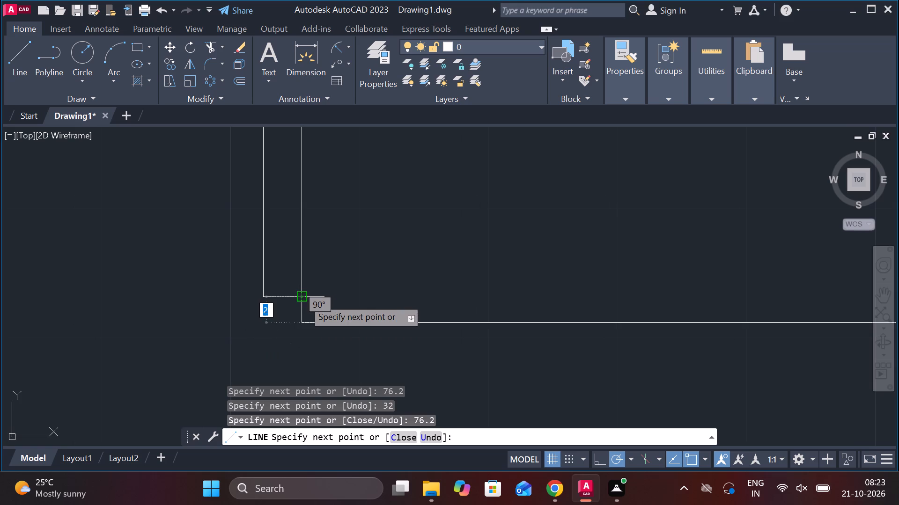
click(303, 298)
scroll(384, 284, down, 1)
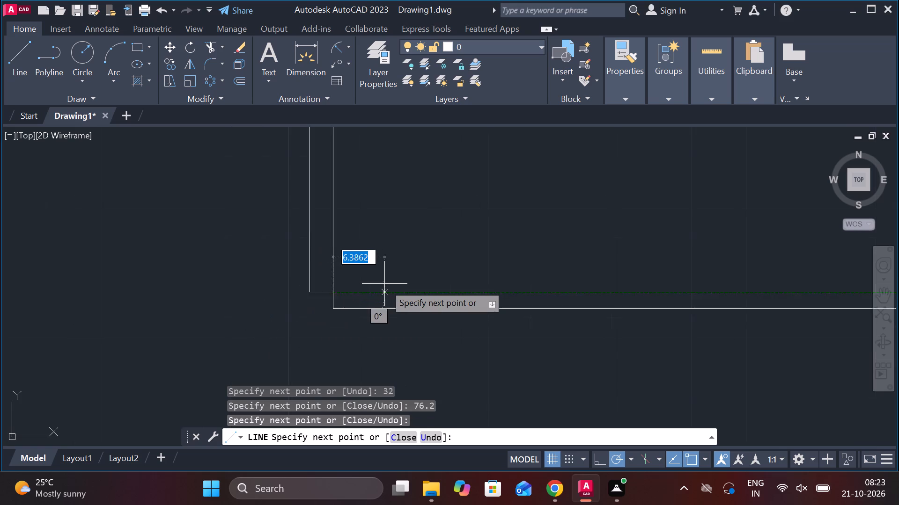
scroll(384, 284, down, 1)
key(Escape)
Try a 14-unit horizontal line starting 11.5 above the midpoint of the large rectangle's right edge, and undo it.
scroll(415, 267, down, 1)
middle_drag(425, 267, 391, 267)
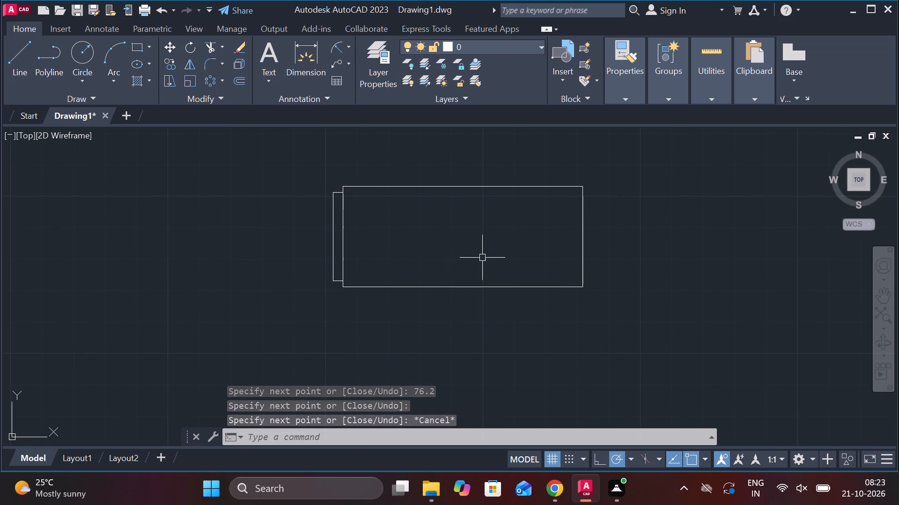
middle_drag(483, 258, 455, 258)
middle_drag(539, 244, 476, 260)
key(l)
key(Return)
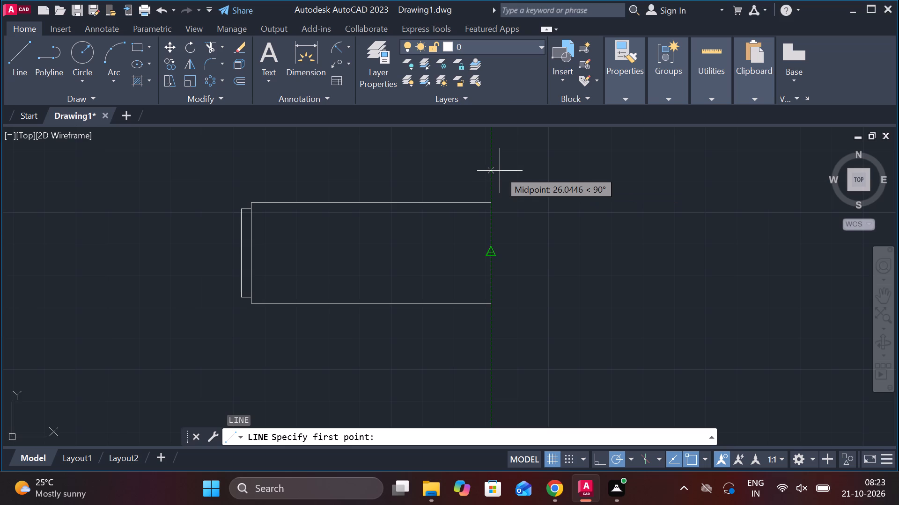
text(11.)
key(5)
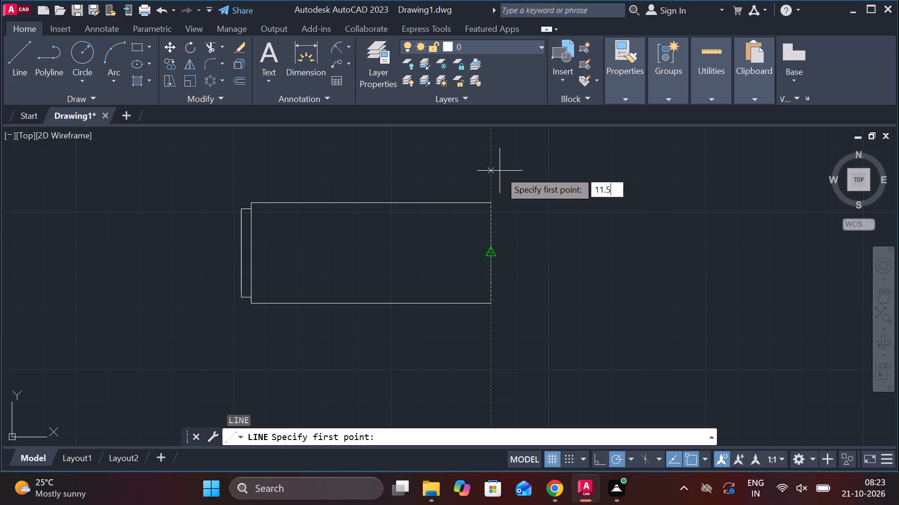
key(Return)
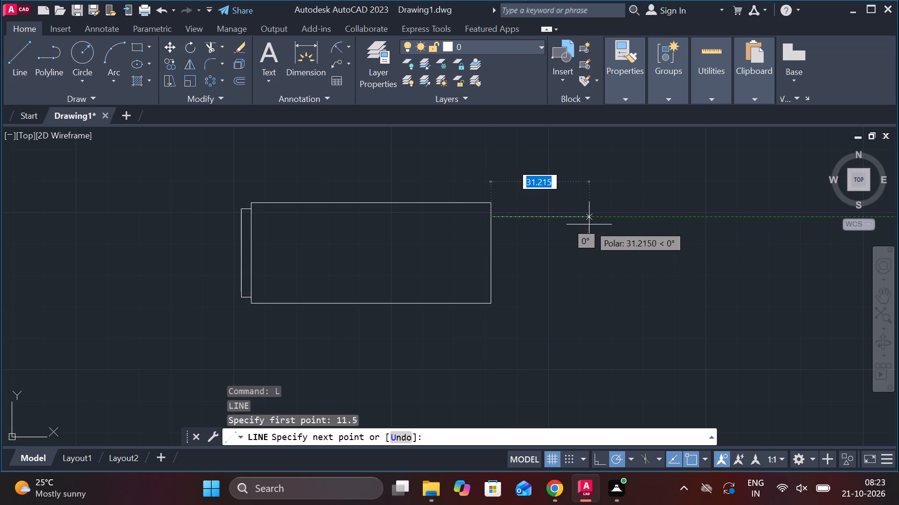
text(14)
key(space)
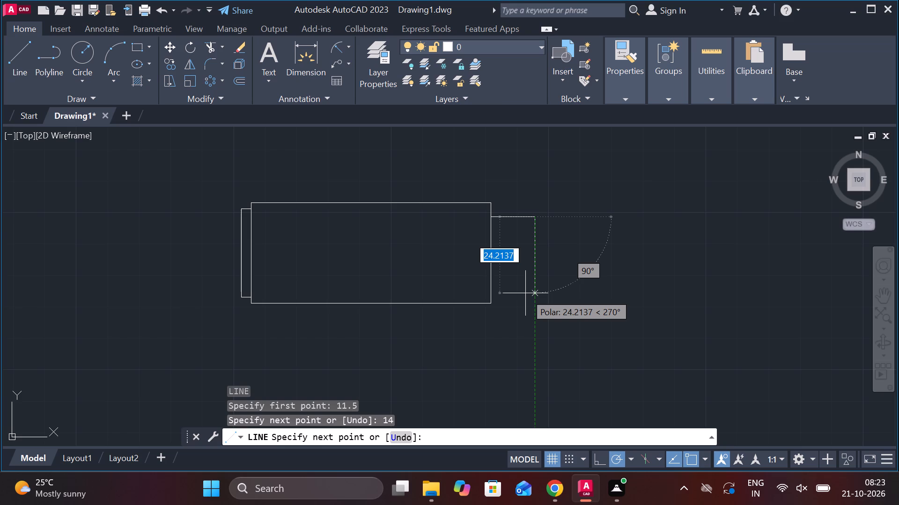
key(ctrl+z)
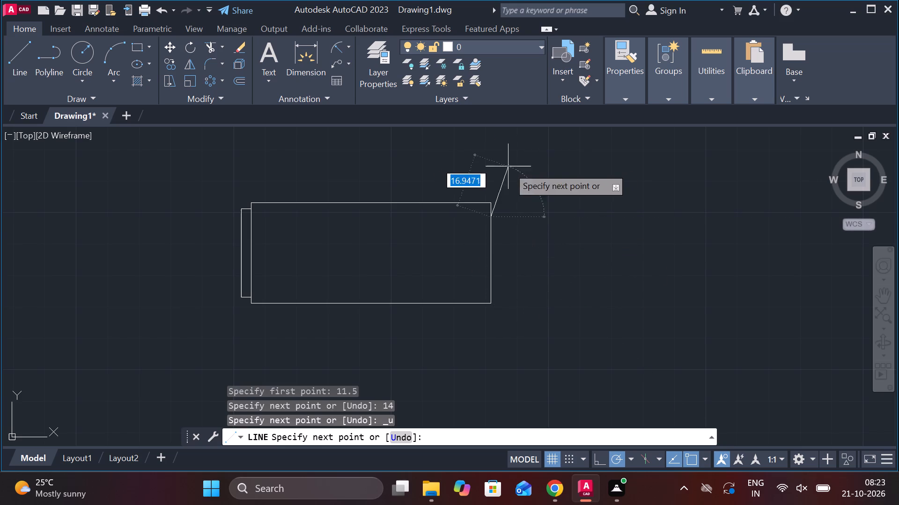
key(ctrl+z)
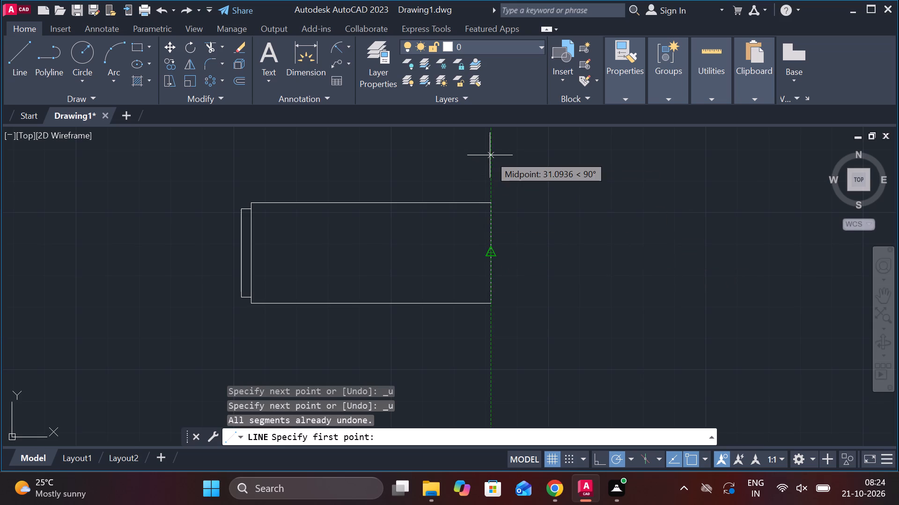
Starting 12.5 above the right edge's midpoint, draw lines 14 right, 25 down and back left past the large rectangle's edge.
text(11)
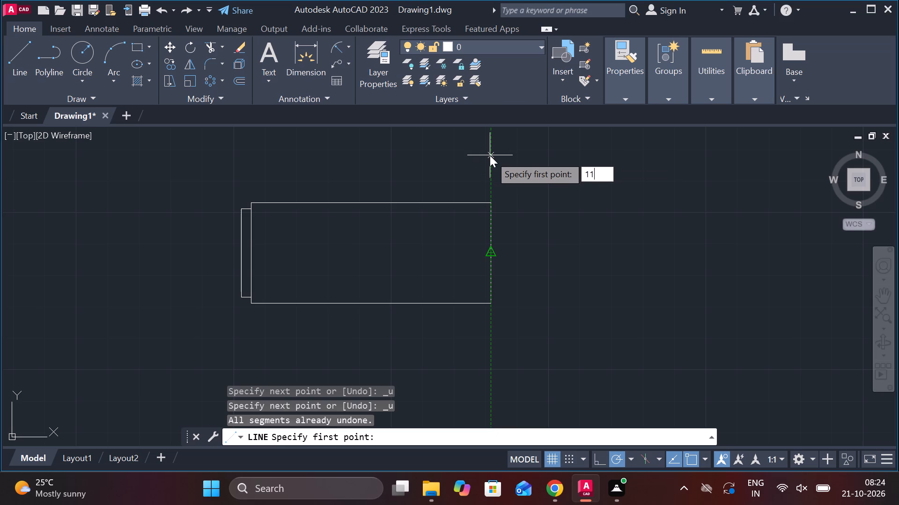
key(BackSpace)
text(2.)
key(5)
key(Return)
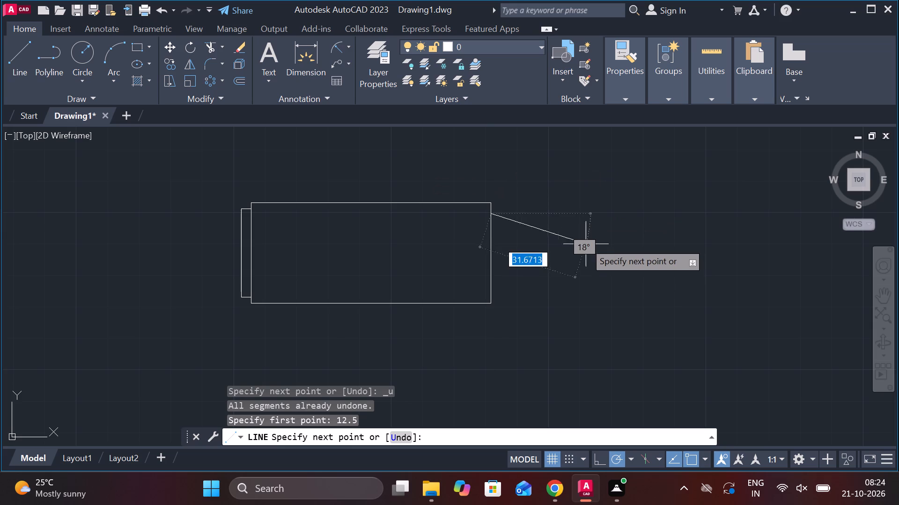
text(14)
key(space)
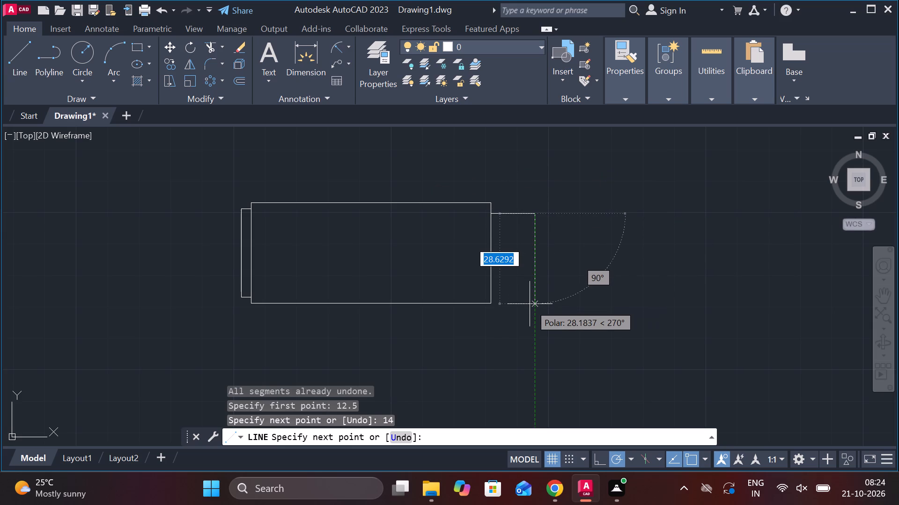
text(25)
key(space)
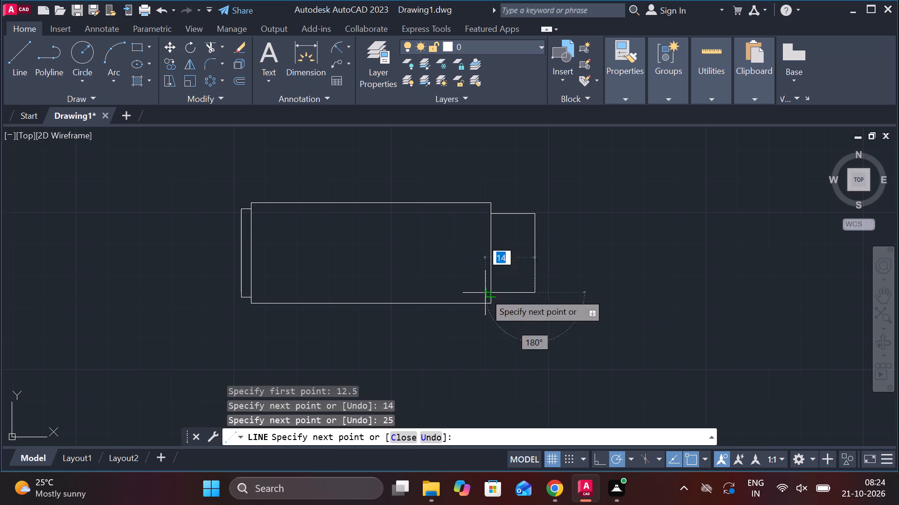
scroll(472, 291, up, 2)
click(483, 298)
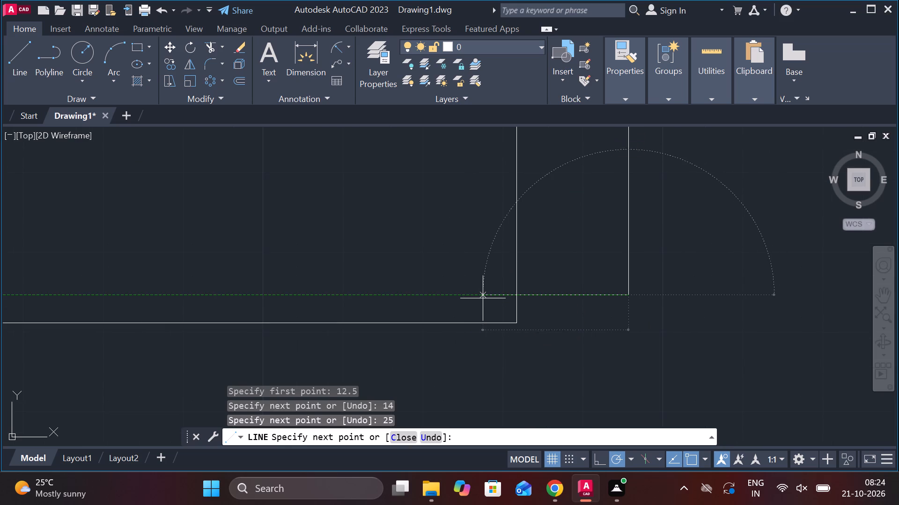
key(Escape)
Trim the overhanging end of the 14 by 25 block's bottom line inside the large rectangle.
text(TR)
key(space)
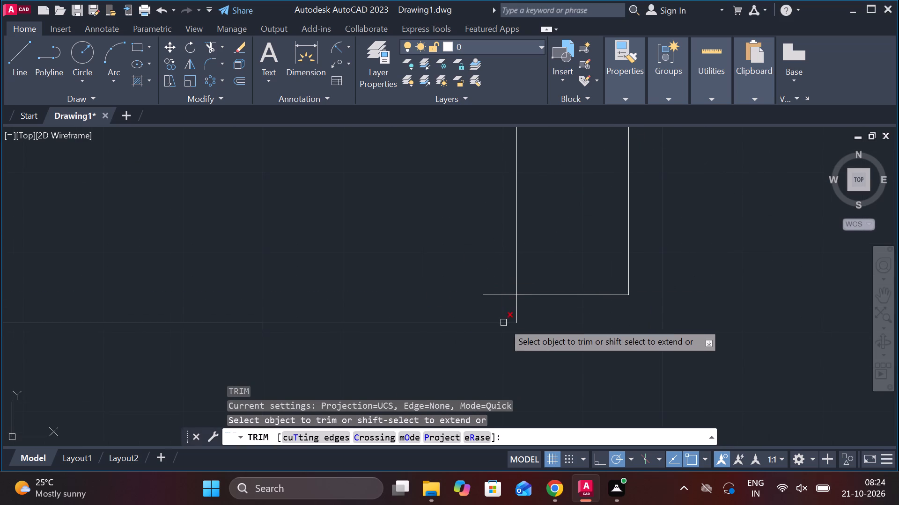
click(494, 295)
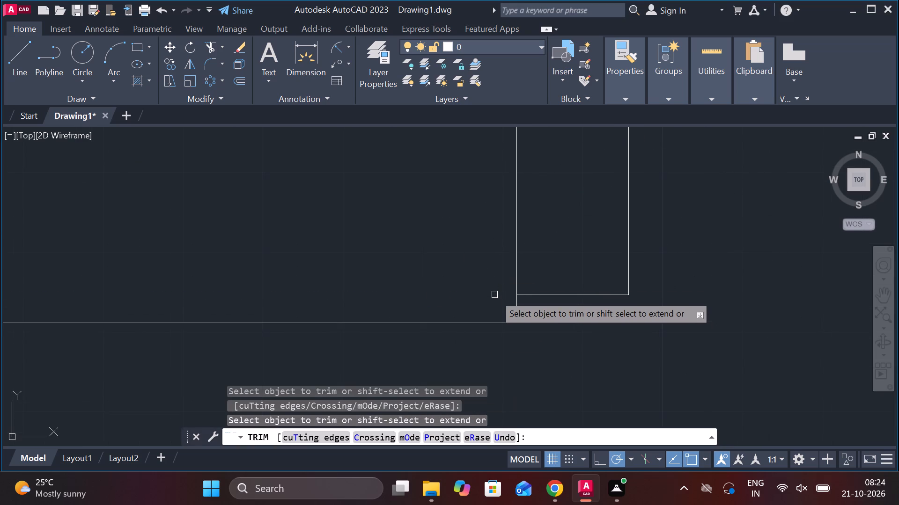
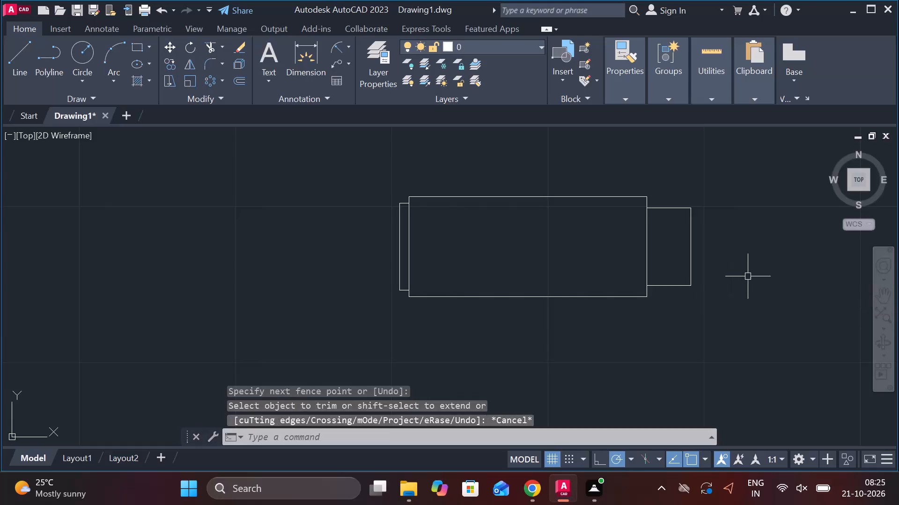
Starting 11.5 above the midpoint of the 14 by 25 block's right edge, draw lines 22 right, 23 down and back left past that edge.
scroll(749, 276, up, 2)
middle_drag(747, 277, 662, 339)
key(l)
key(Return)
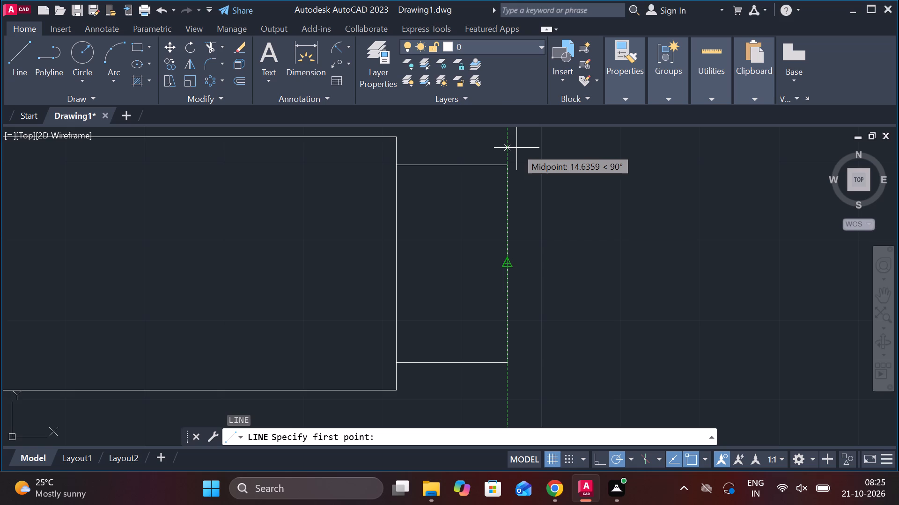
text(11)
key(period)
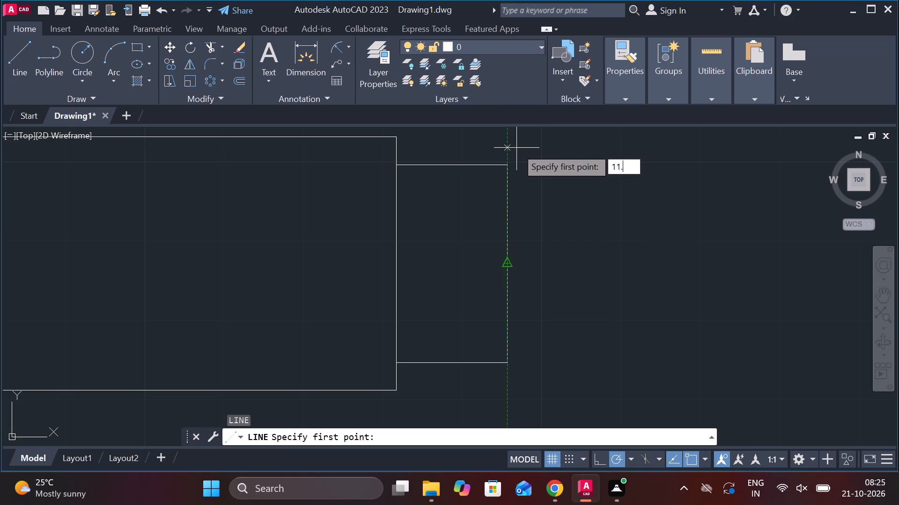
text(5)
key(space)
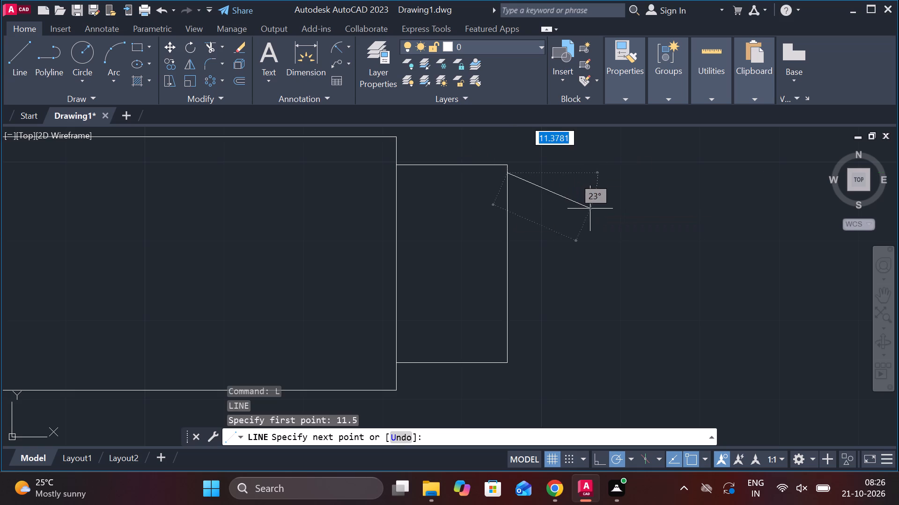
text(22)
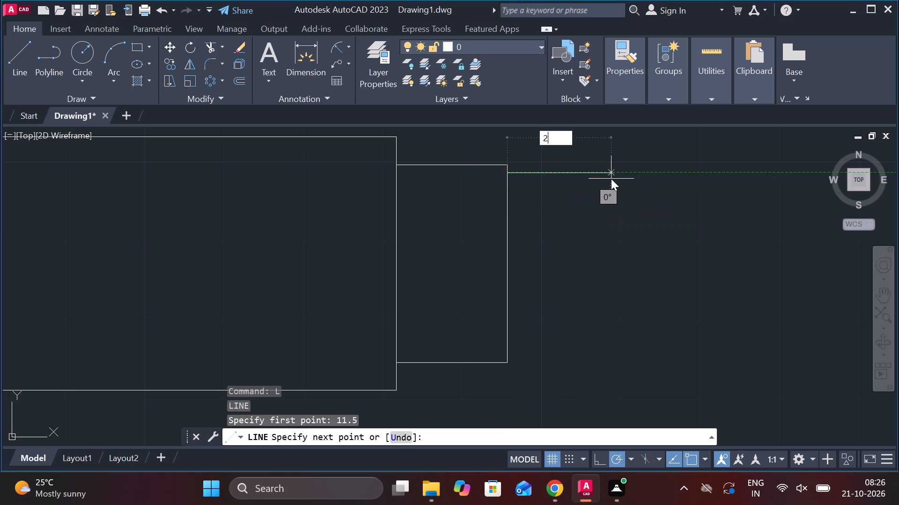
key(space)
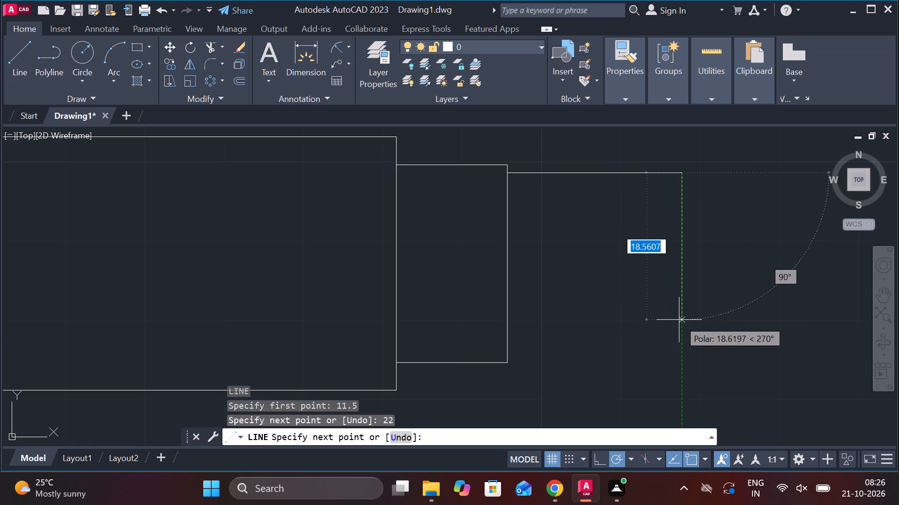
text(23)
key(space)
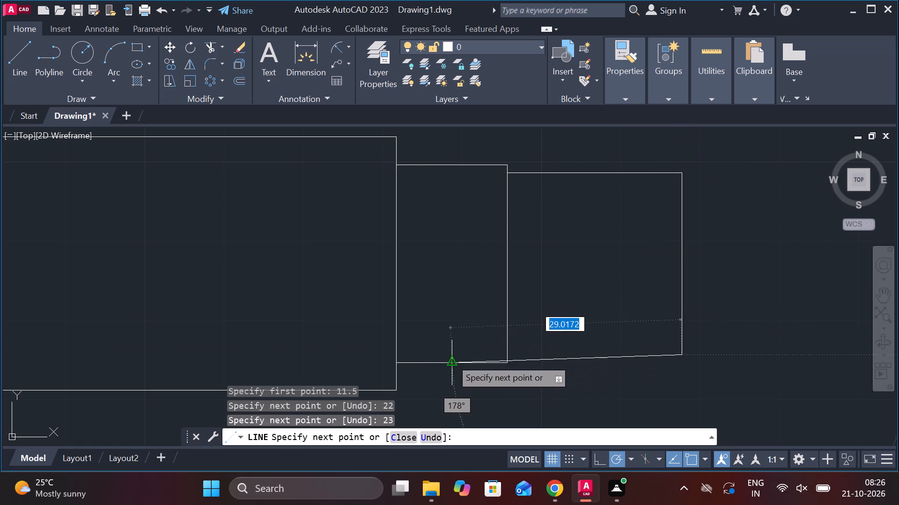
click(459, 352)
key(Escape)
Trim the overhanging end of the 22 by 23 block's bottom line inside the 14 by 25 block.
text(TR)
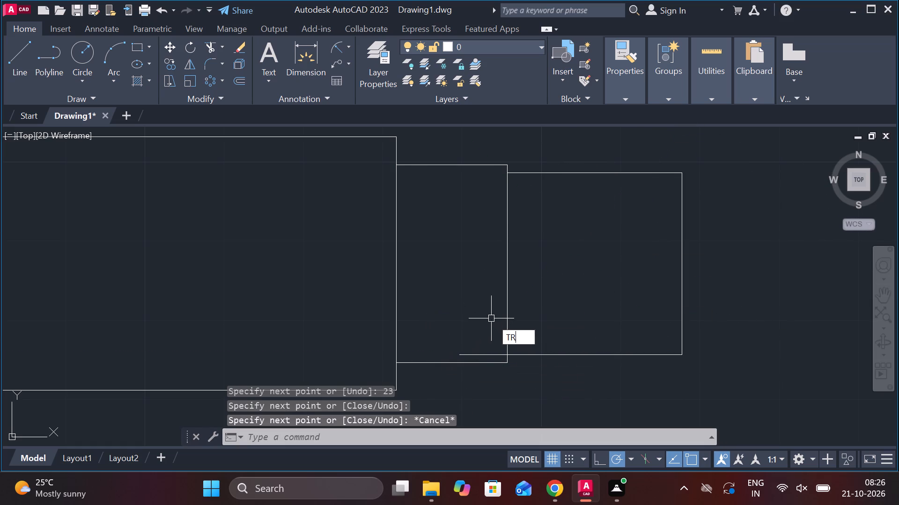
key(space)
click(475, 353)
scroll(579, 330, down, 2)
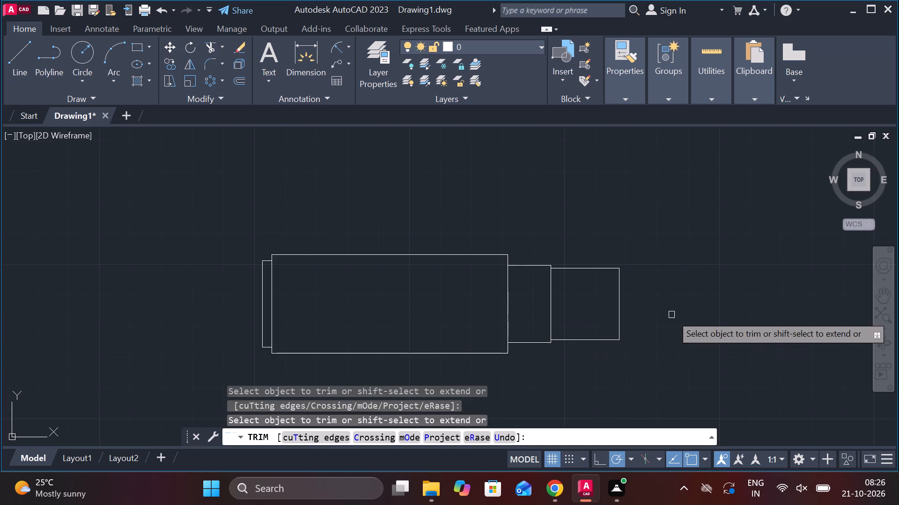
middle_drag(671, 317, 643, 317)
middle_drag(619, 317, 588, 317)
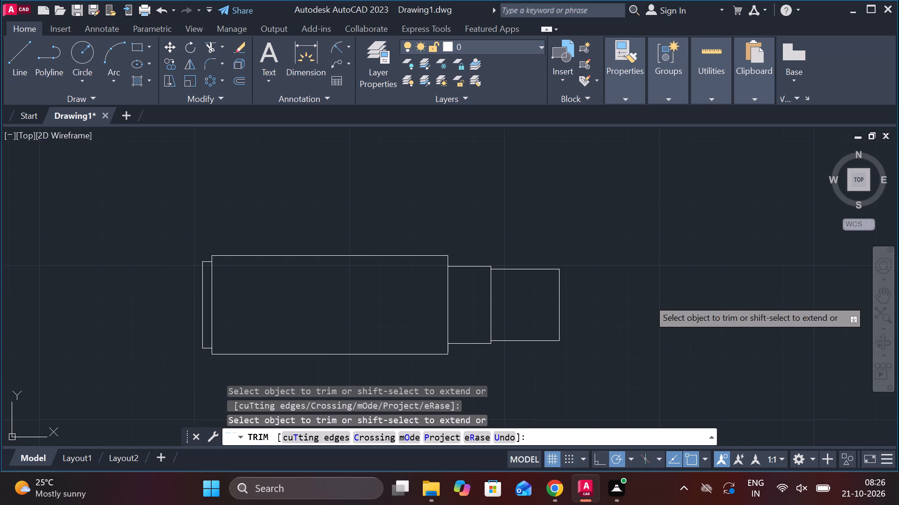
key(Escape)
Draw a 24-unit line to the right, starting 10 above the midpoint of the 22 by 23 block's right edge.
key(l)
key(Return)
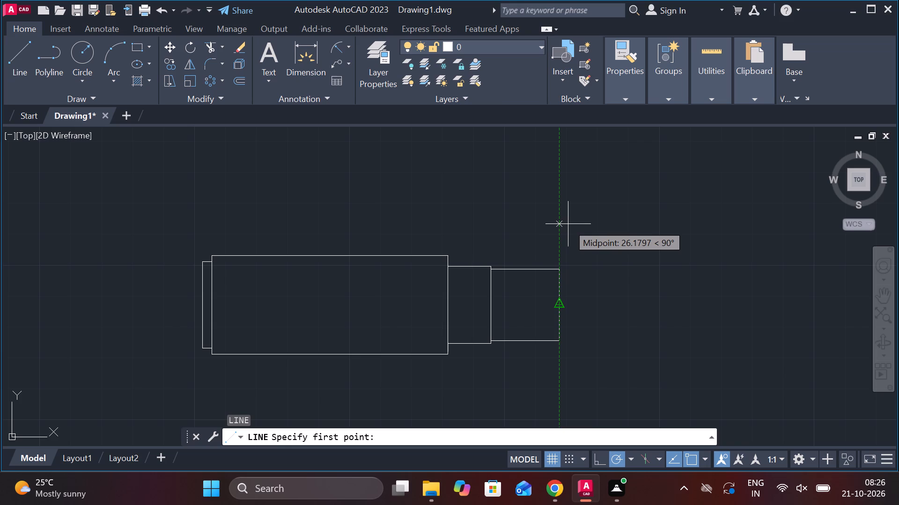
text(10)
key(Return)
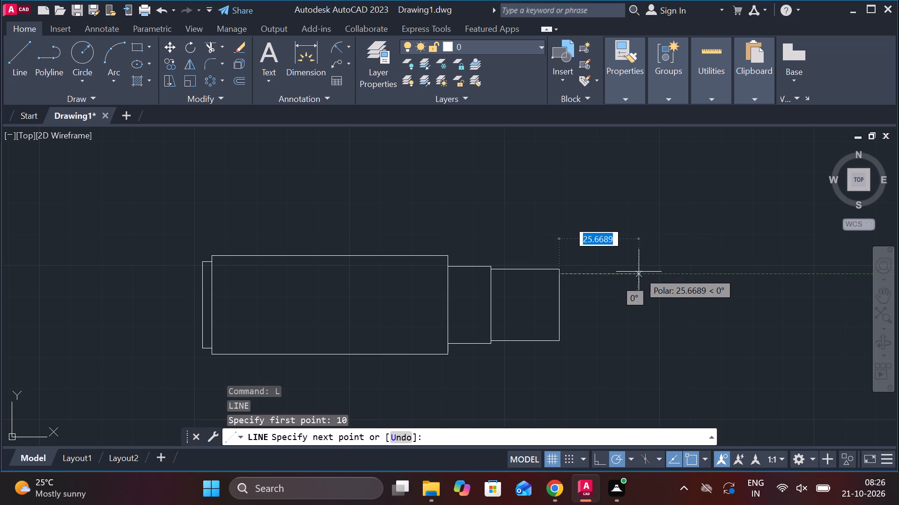
text(24)
key(space)
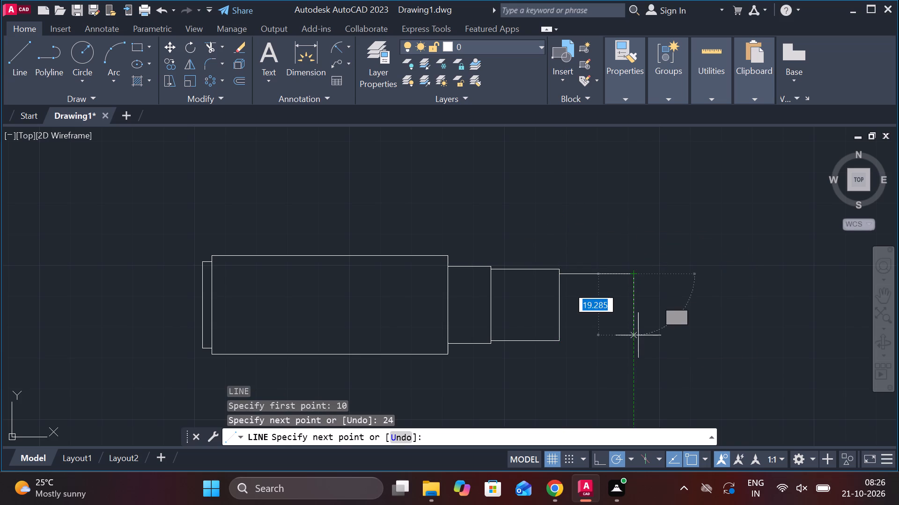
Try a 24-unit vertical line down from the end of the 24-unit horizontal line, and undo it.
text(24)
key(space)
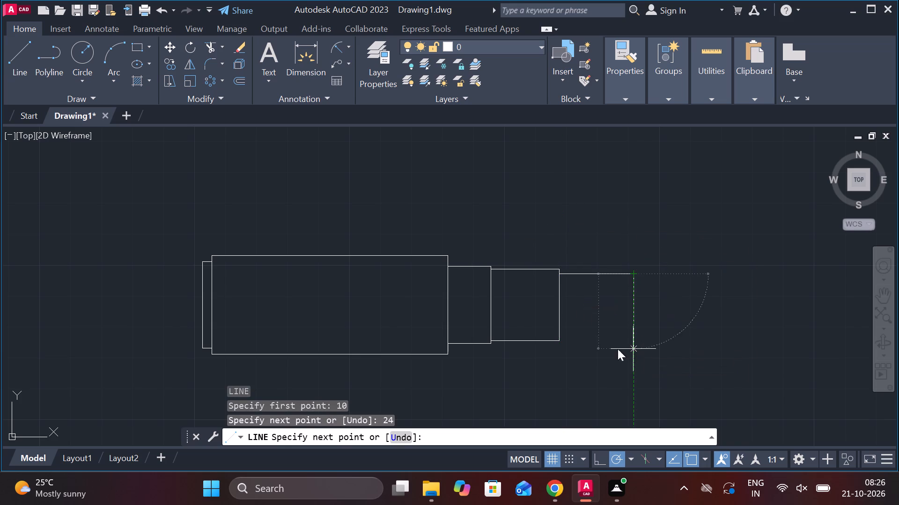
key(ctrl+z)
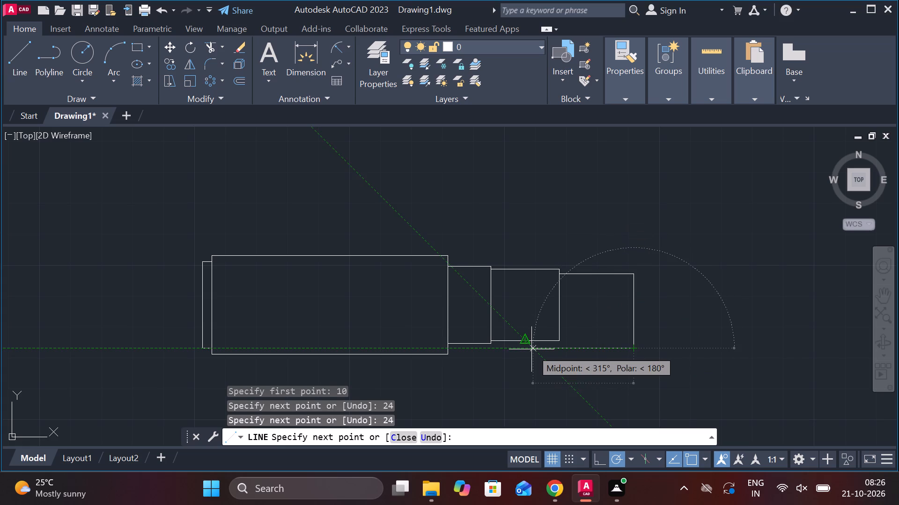
Continue with lines 20 down and 24 back left to close the block against the 22 by 23 block.
text(20)
key(Return)
scroll(575, 345, up, 2)
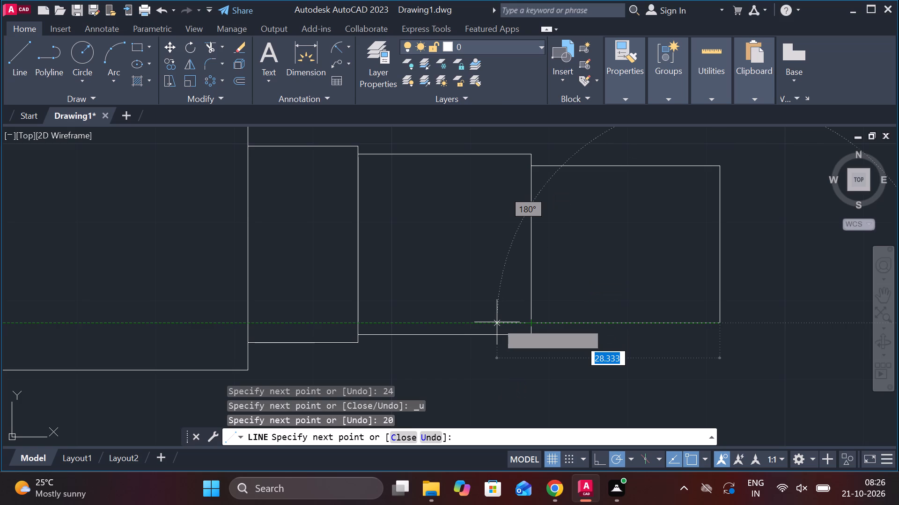
text(24)
key(space)
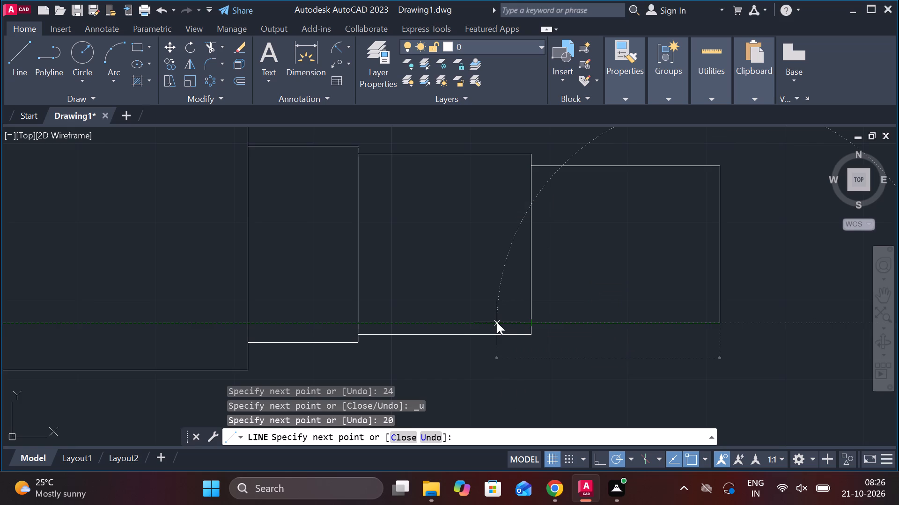
key(Escape)
Starting 8.5 above the midpoint of the 24 by 20 block's right edge, draw lines 19 right, 17 down and 19 back left.
scroll(637, 316, down, 2)
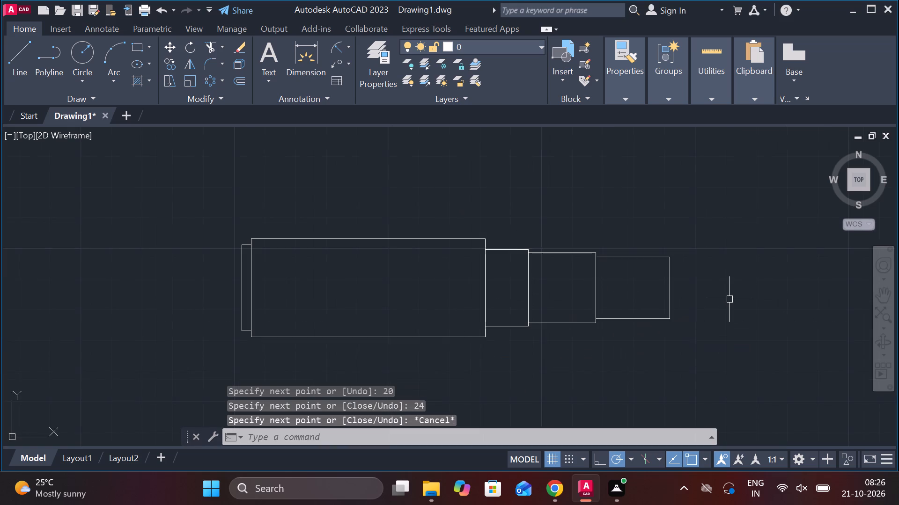
middle_drag(728, 299, 698, 293)
middle_drag(678, 270, 608, 267)
scroll(592, 268, up, 1)
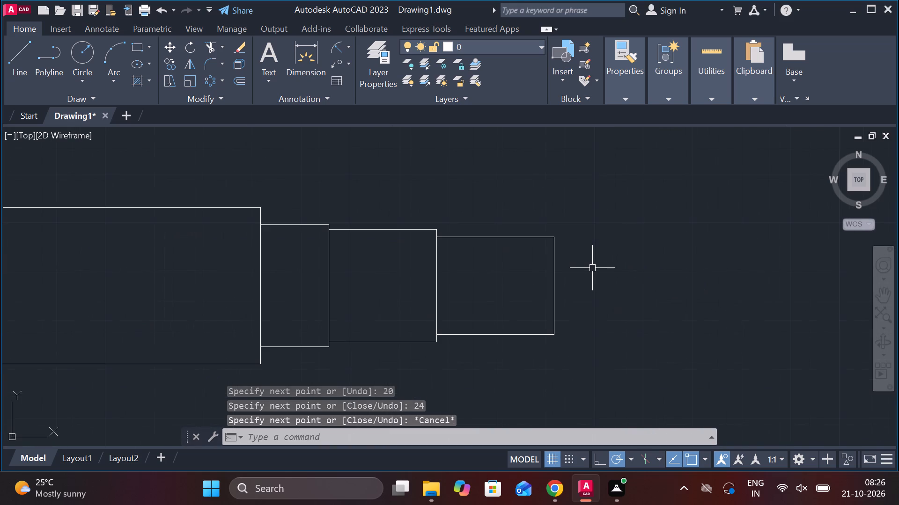
key(l)
key(Return)
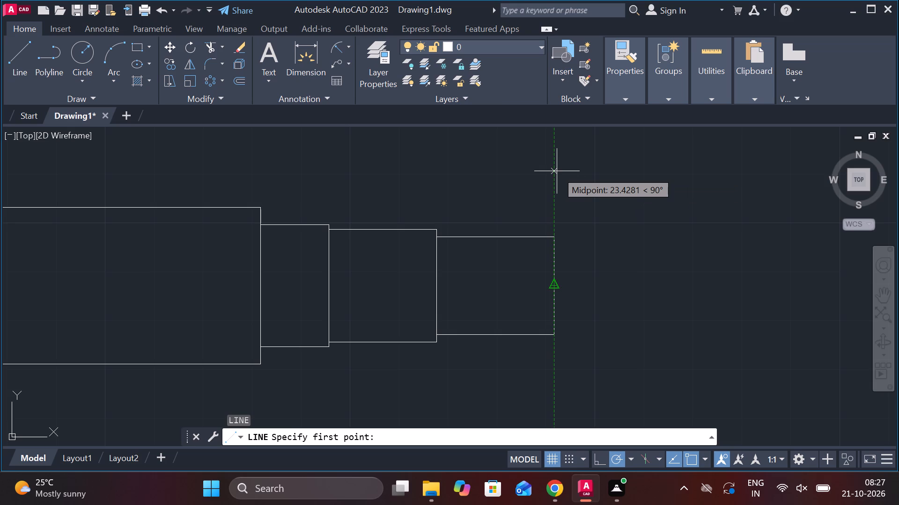
text(8.5)
key(space)
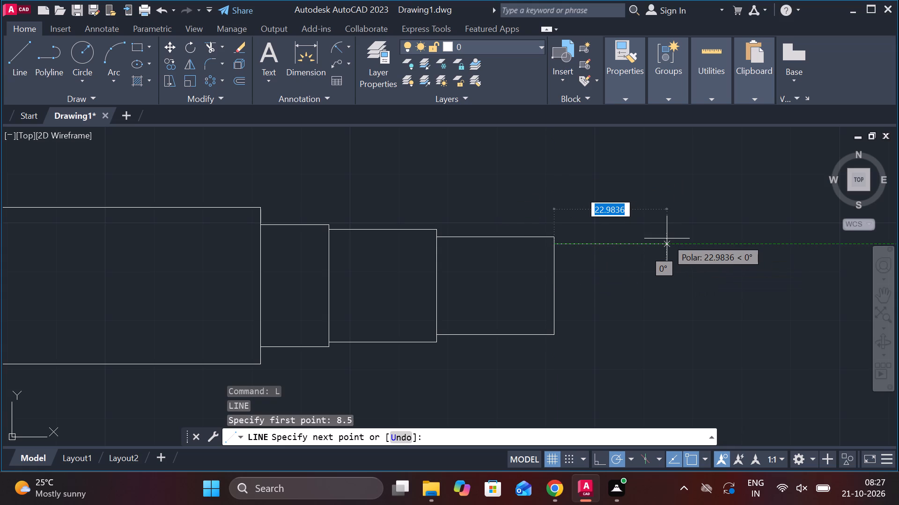
text(19)
key(Return)
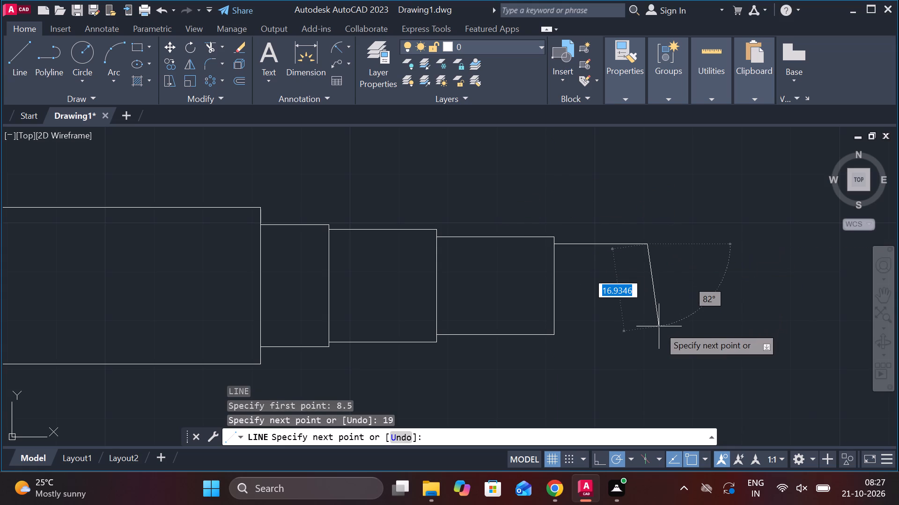
text(17)
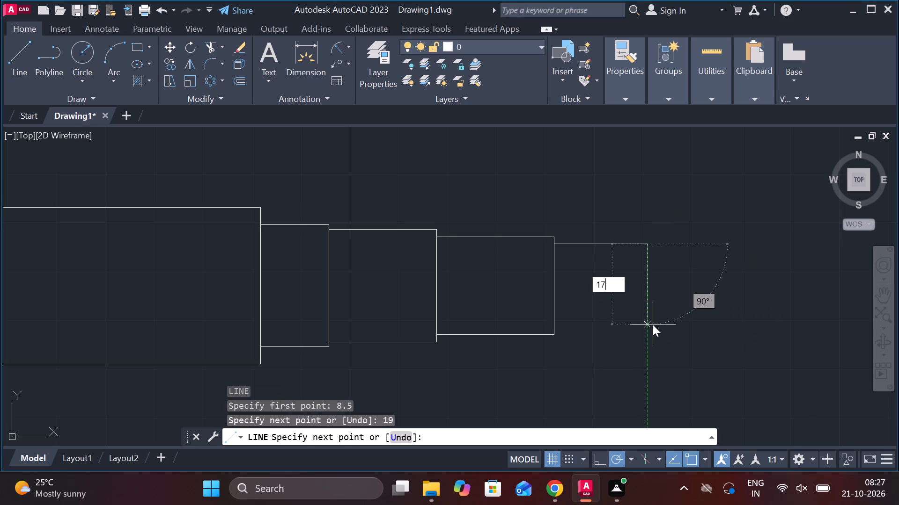
key(Return)
scroll(559, 319, up, 3)
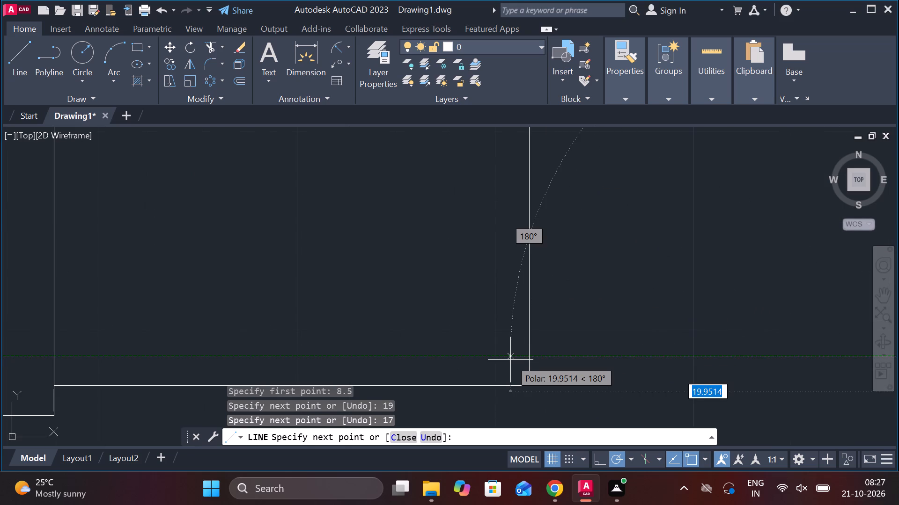
text(19)
key(Return)
scroll(511, 343, down, 4)
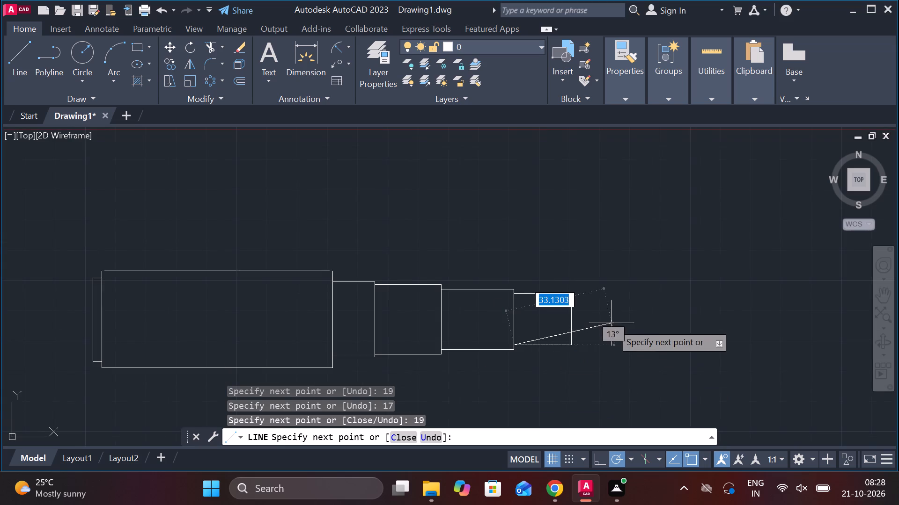
key(Escape)
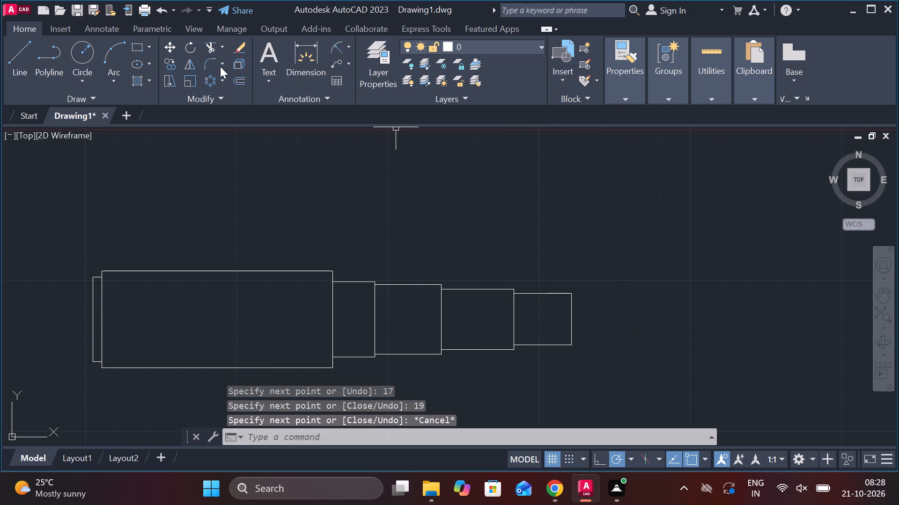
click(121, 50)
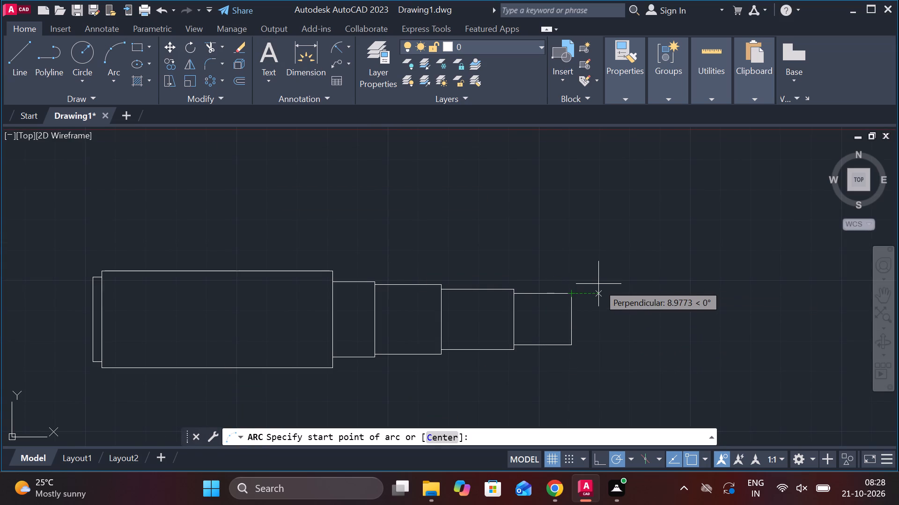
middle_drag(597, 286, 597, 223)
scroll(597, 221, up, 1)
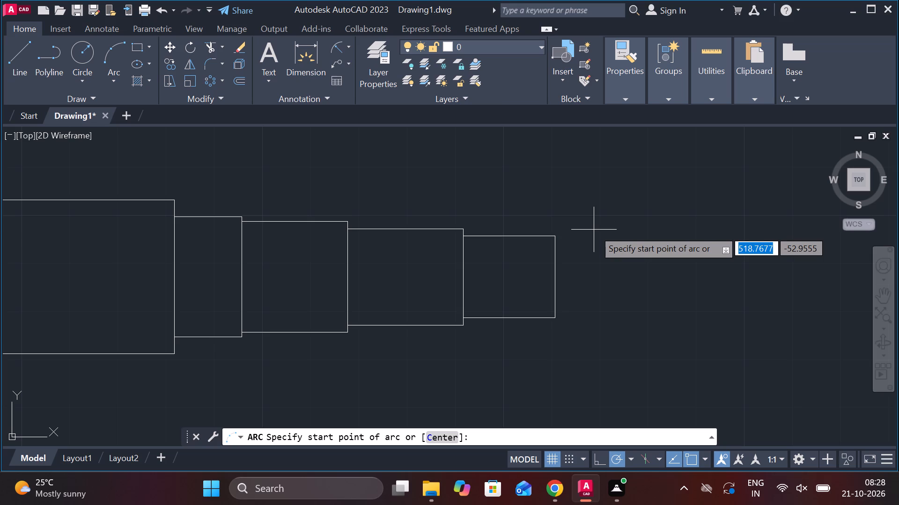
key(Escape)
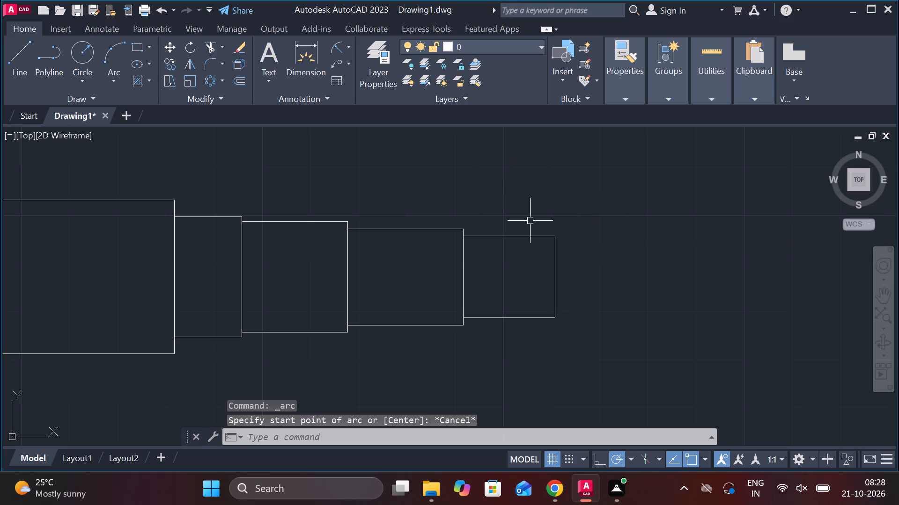
Draw a circle of radius 20.62 centred on the midpoint of the 24 by 20 block's right edge.
text(C)
key(space)
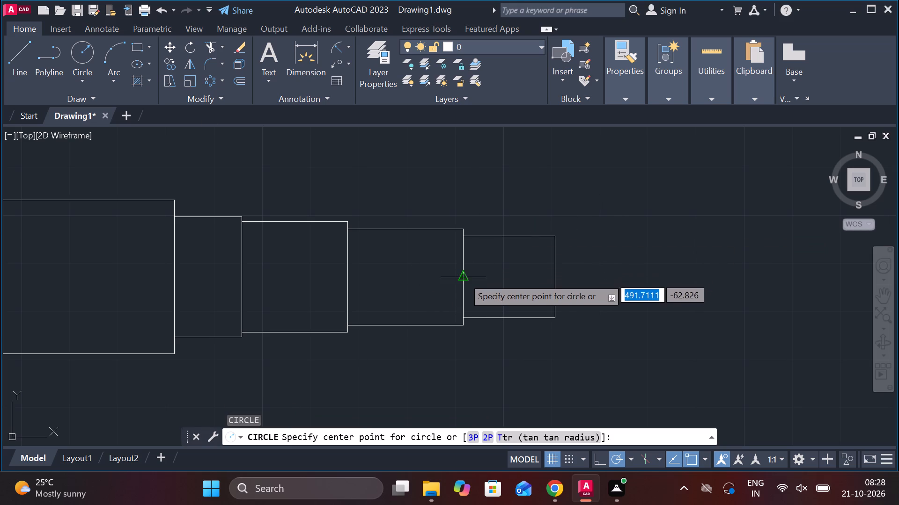
click(463, 278)
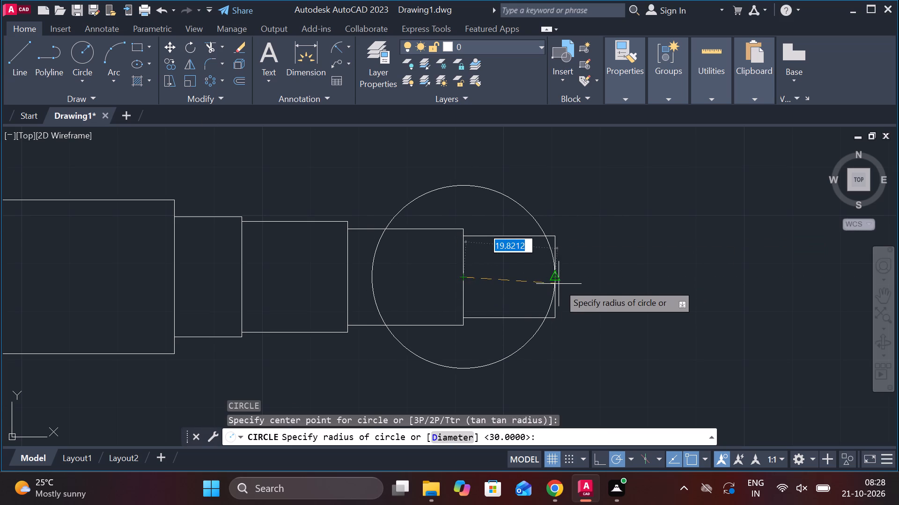
scroll(559, 281, up, 2)
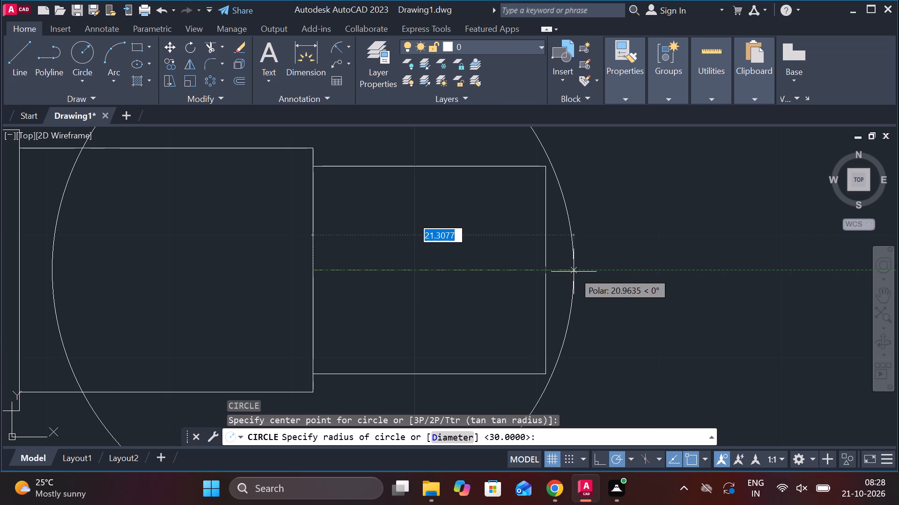
text(20.)
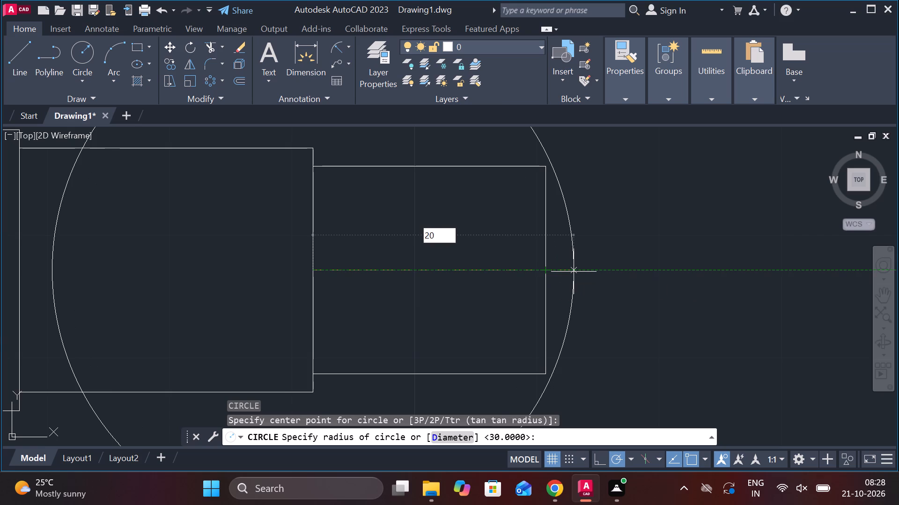
key(2)
key(BackSpace)
text(62)
key(Return)
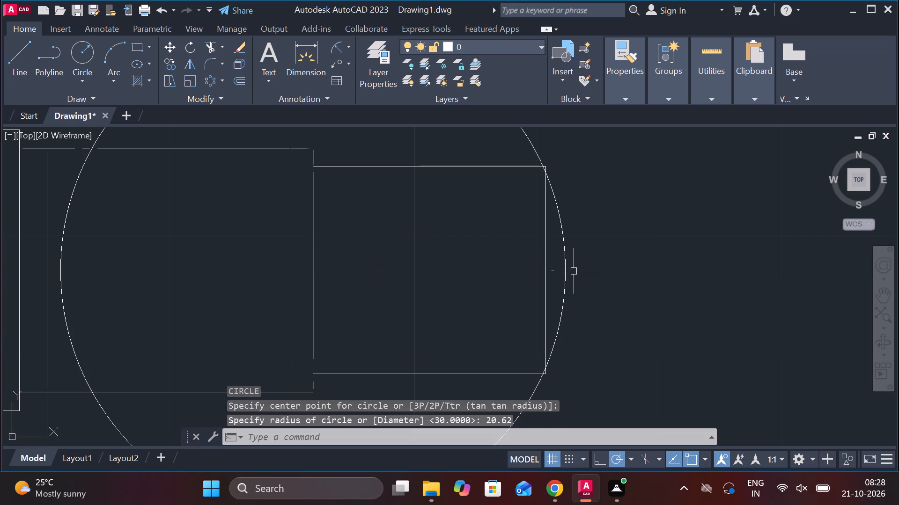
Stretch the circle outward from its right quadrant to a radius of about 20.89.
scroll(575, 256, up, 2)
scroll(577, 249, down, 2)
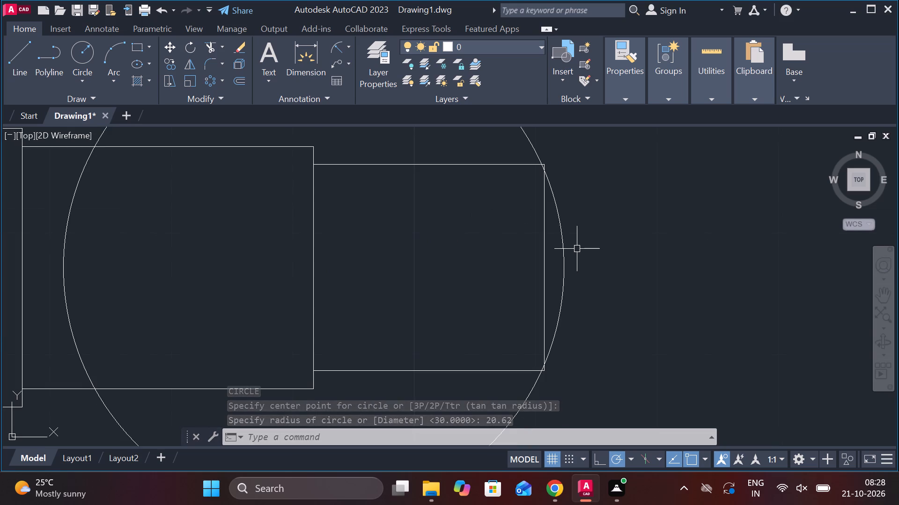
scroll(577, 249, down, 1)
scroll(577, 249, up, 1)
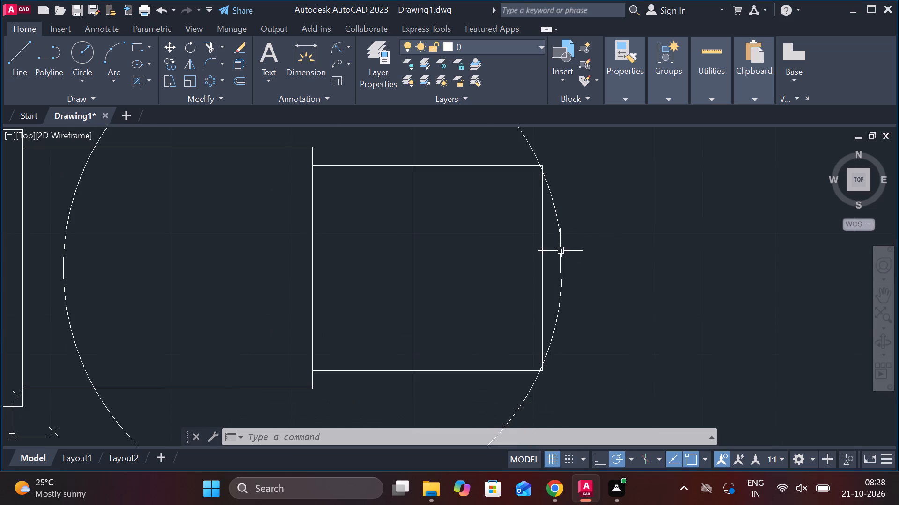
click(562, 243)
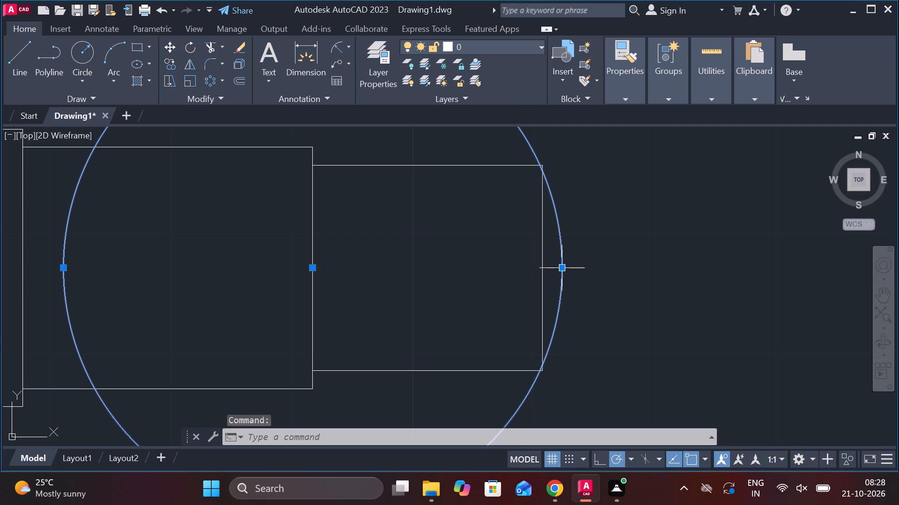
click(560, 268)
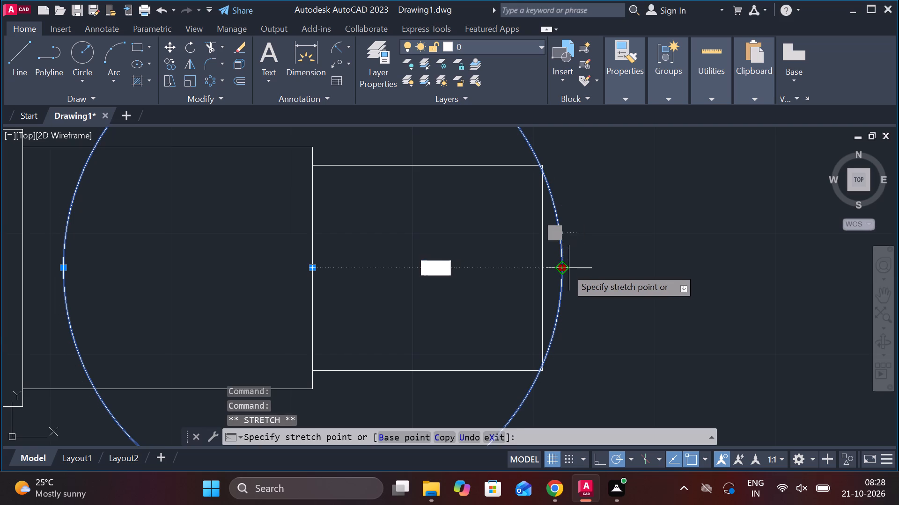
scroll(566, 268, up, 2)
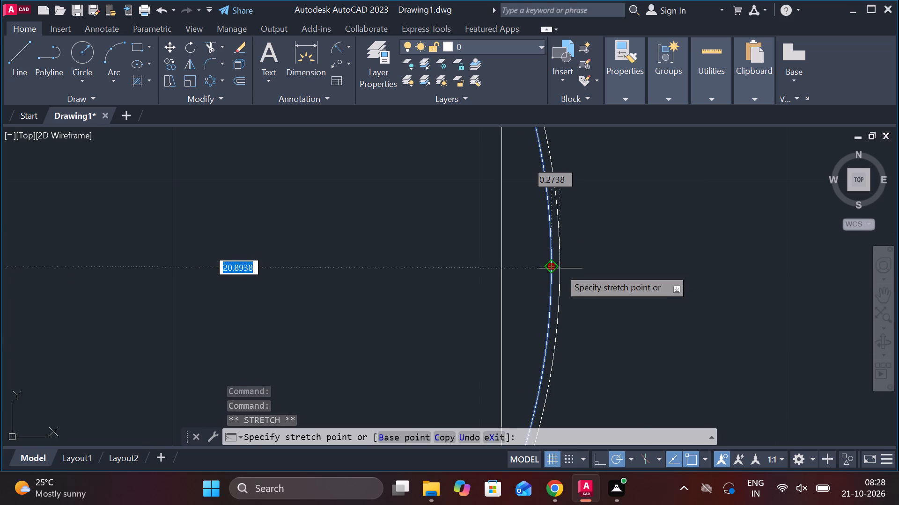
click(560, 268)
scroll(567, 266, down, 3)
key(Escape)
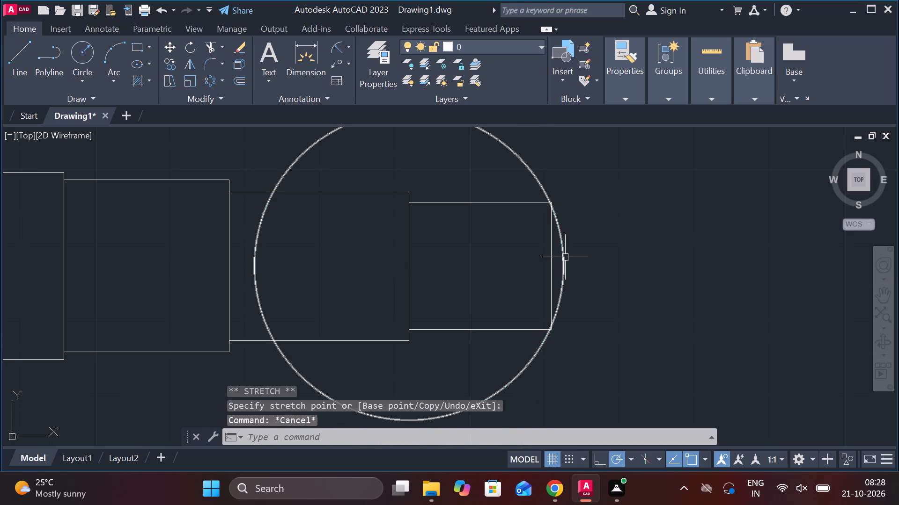
Erase the large circle around the shaft's end blocks.
click(565, 257)
text(E)
key(space)
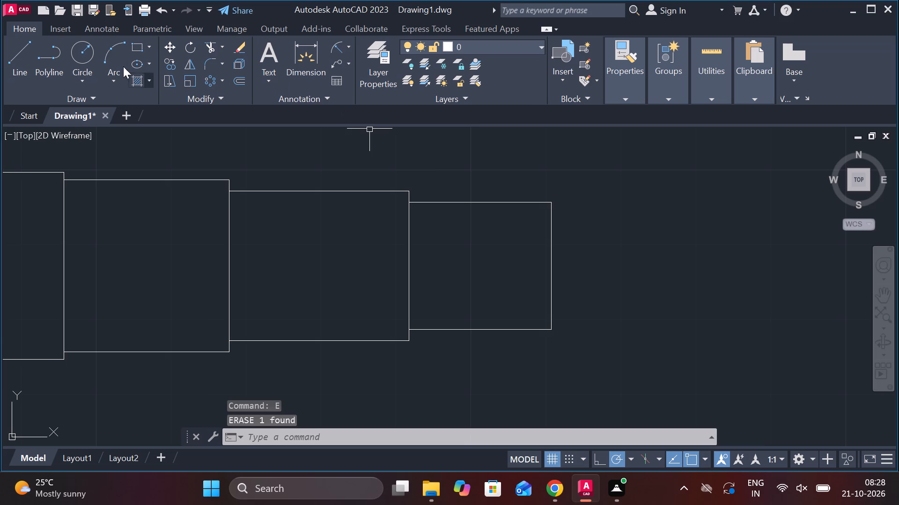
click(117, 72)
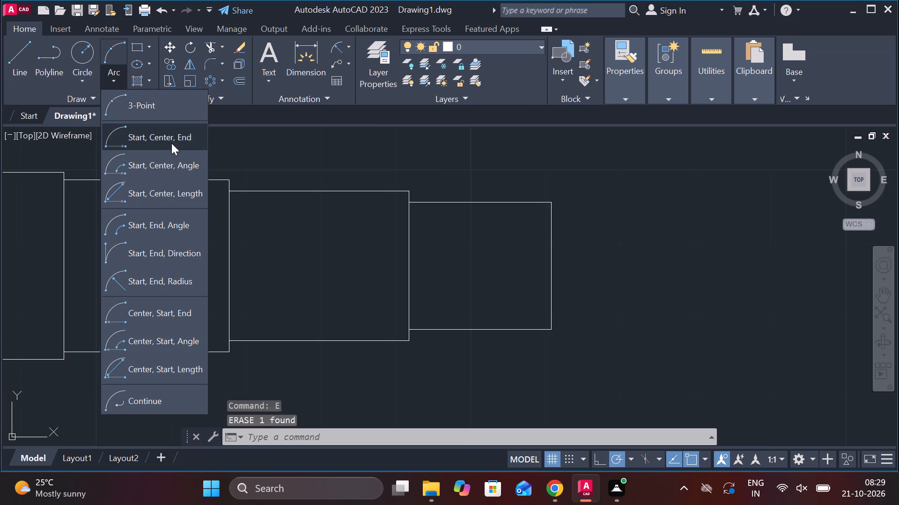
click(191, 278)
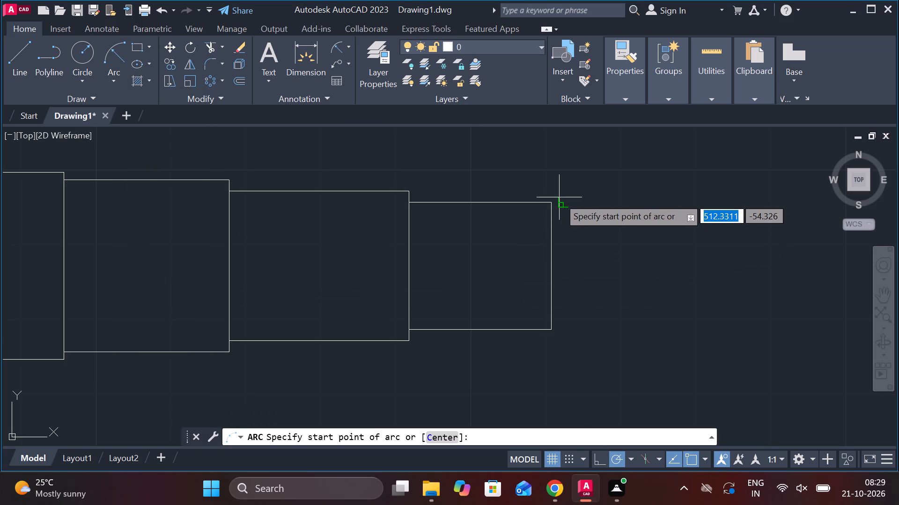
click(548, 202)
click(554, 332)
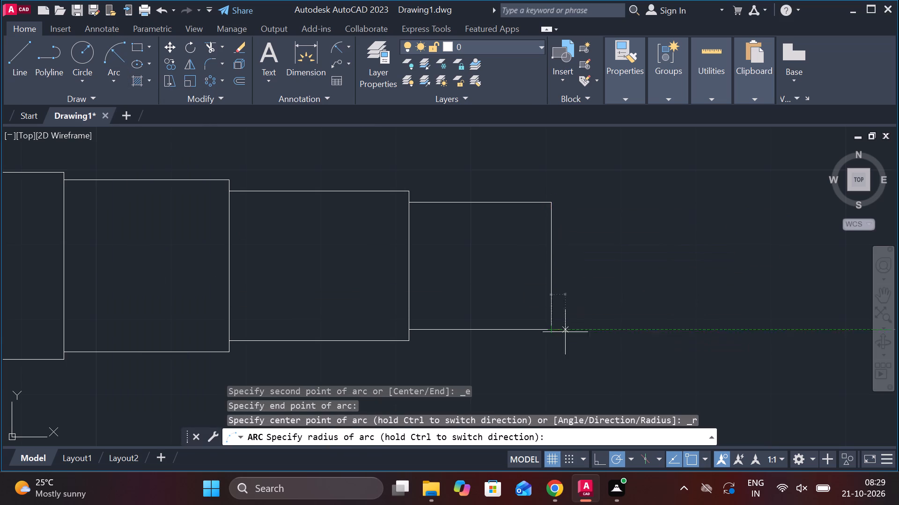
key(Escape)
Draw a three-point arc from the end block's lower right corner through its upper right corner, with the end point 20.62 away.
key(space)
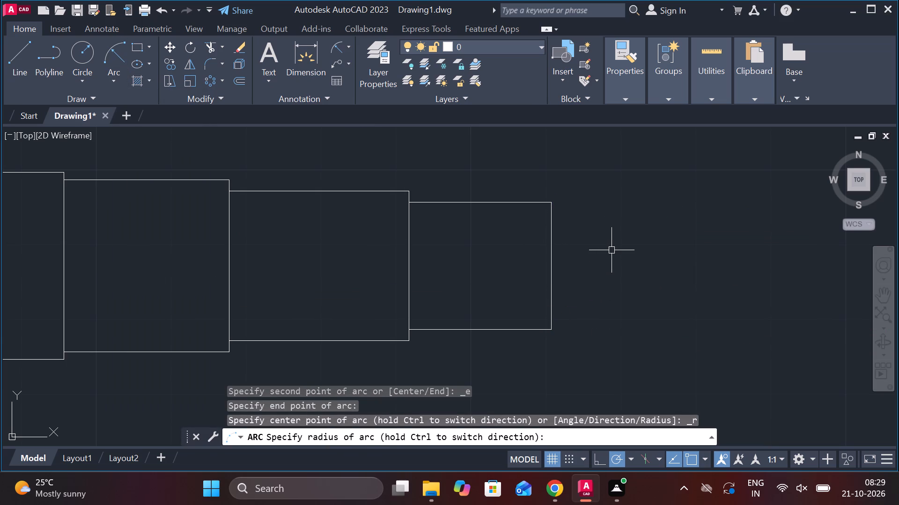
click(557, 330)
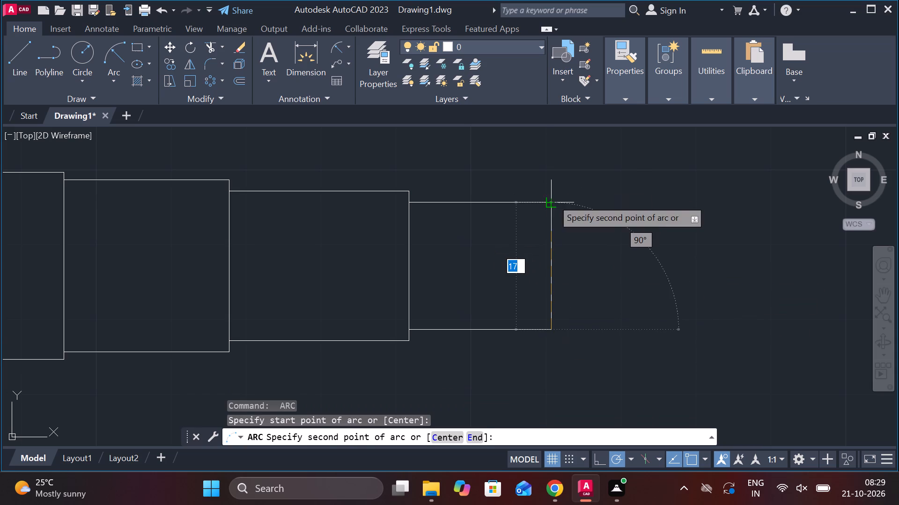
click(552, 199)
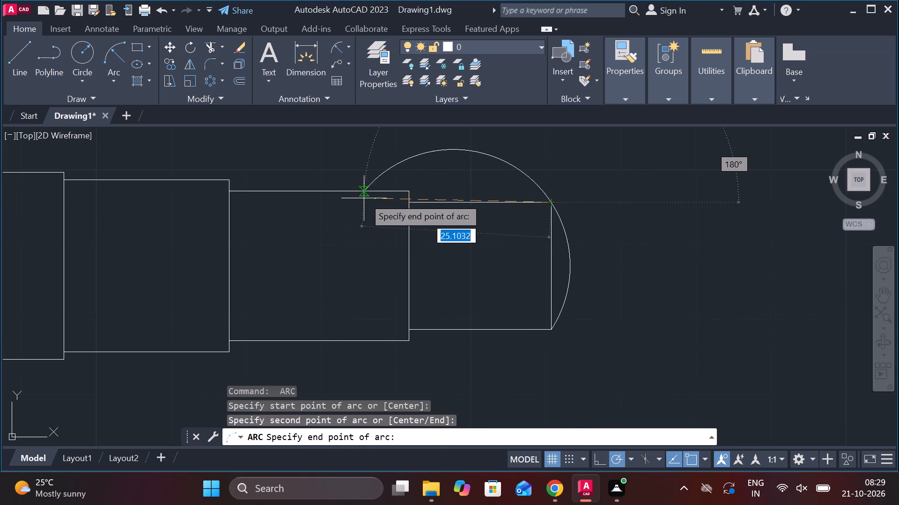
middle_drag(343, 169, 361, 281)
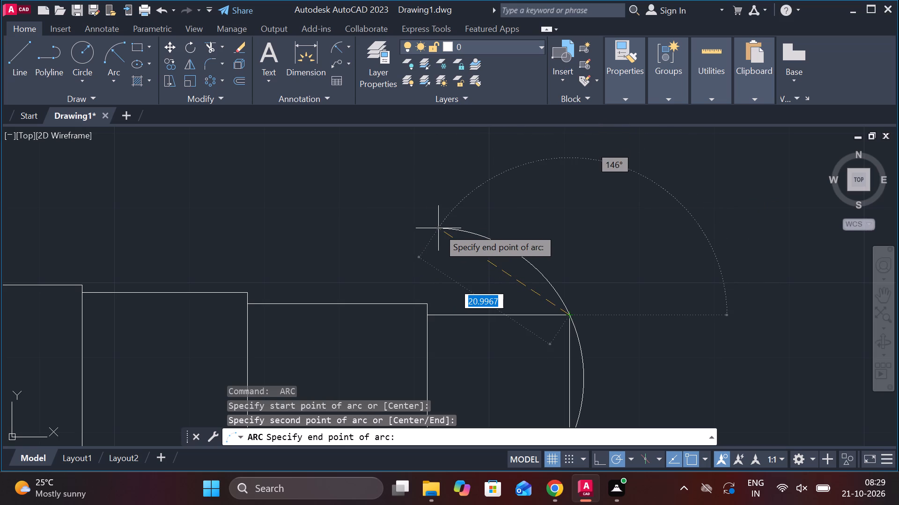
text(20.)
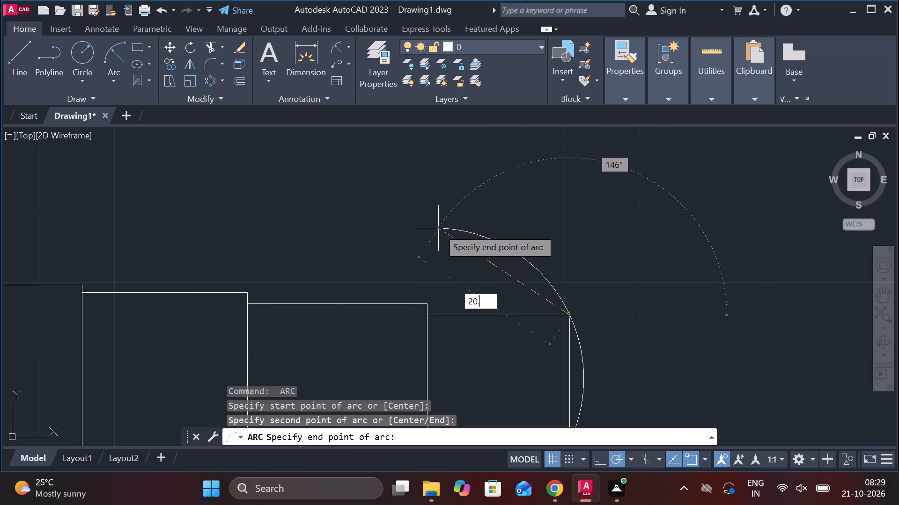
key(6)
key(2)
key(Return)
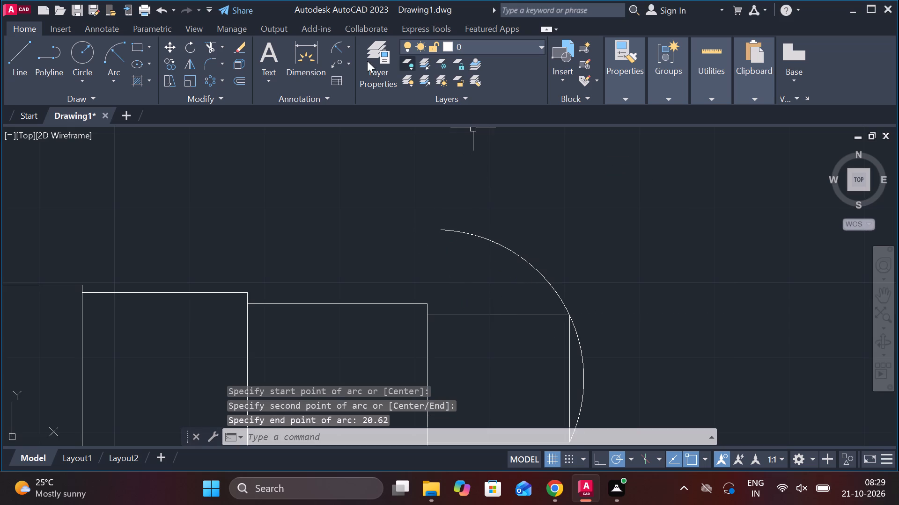
Check the radius of the arc at the shaft's end without placing a dimension.
click(342, 48)
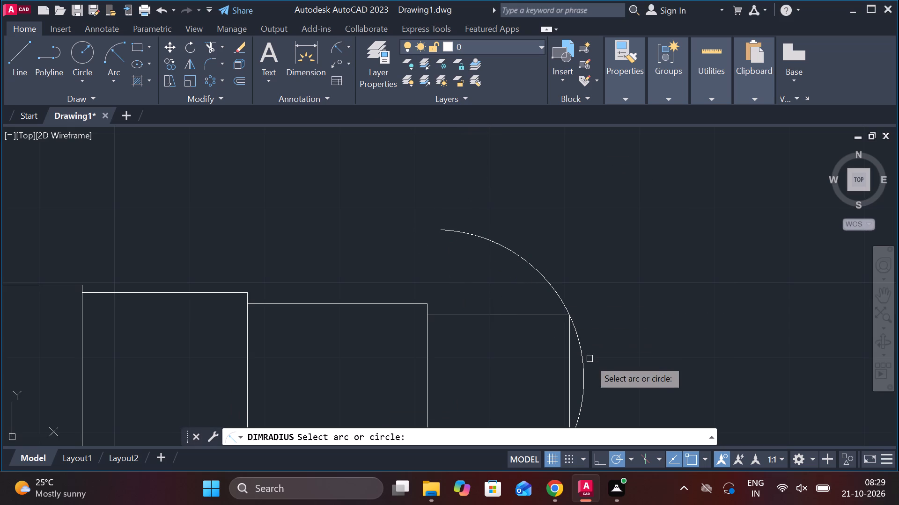
click(583, 360)
middle_drag(591, 350, 550, 239)
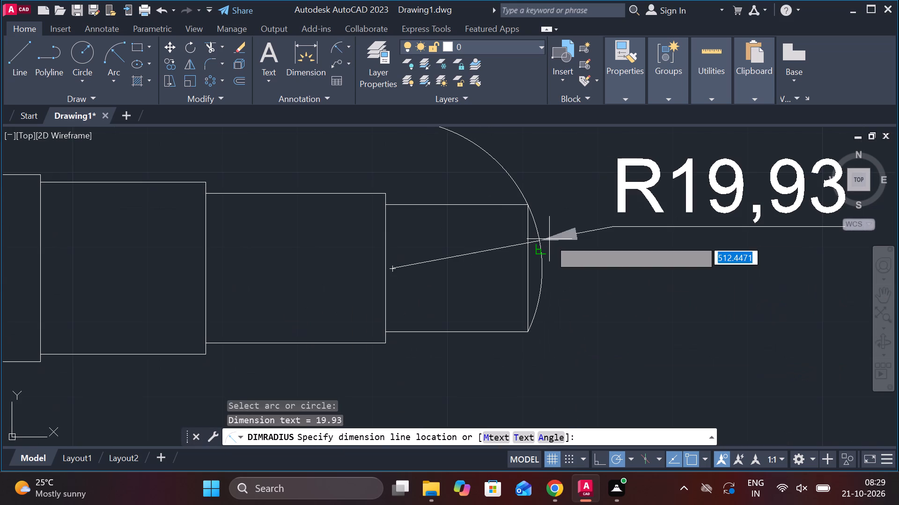
key(Escape)
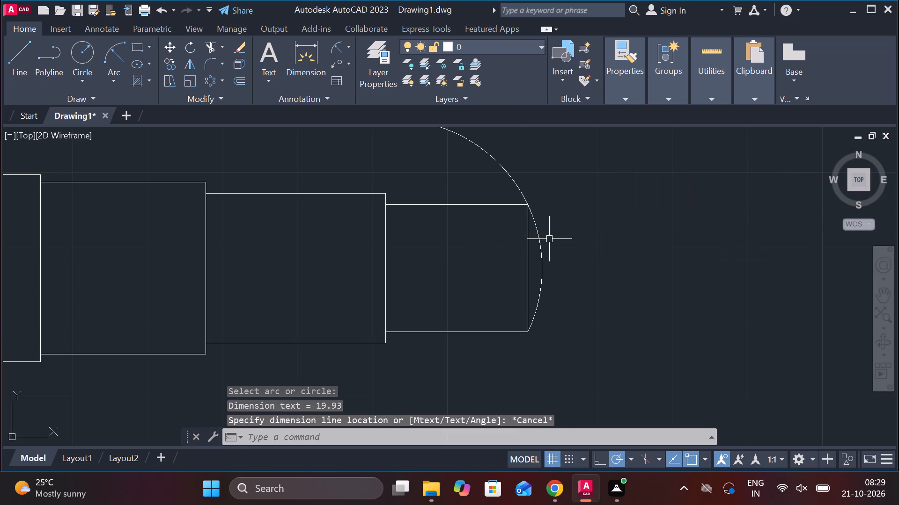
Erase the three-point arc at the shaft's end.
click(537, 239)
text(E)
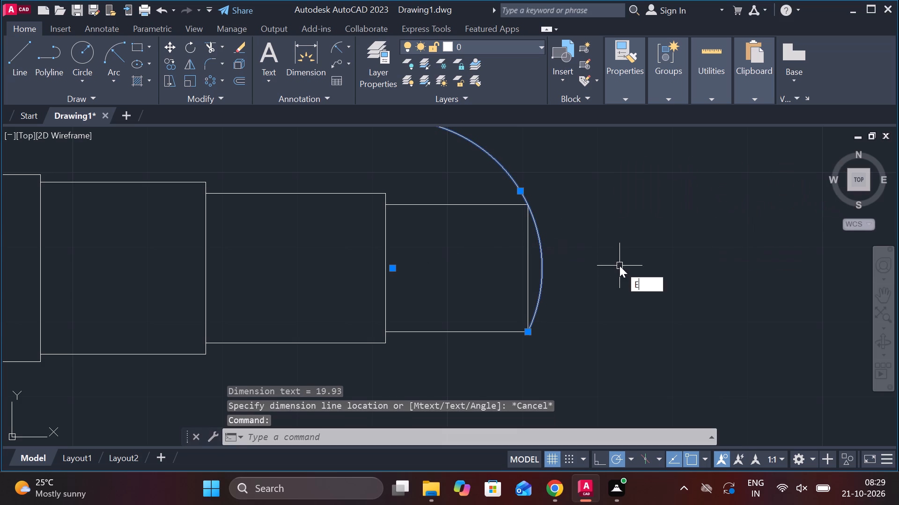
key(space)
Draw a start-end-radius arc of radius 20.62 from the lower to the upper right corner of the 19 by 17 block.
click(118, 46)
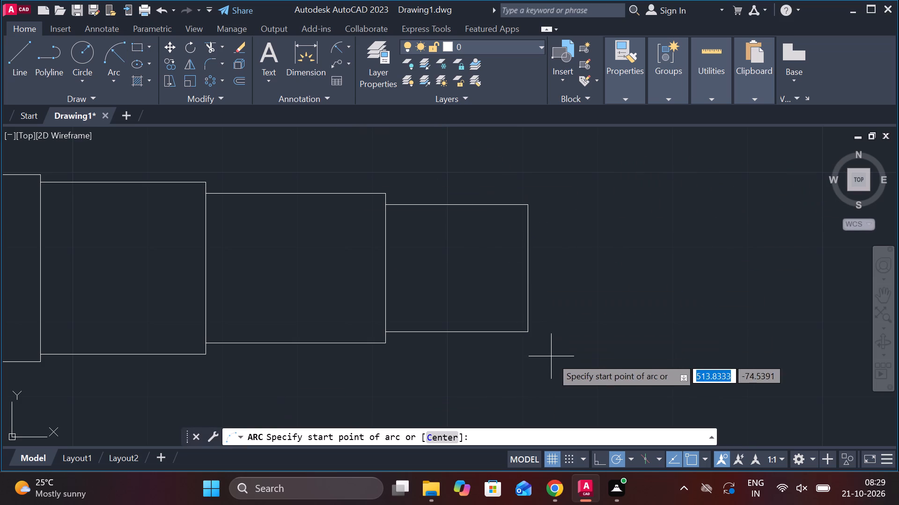
click(531, 336)
click(528, 202)
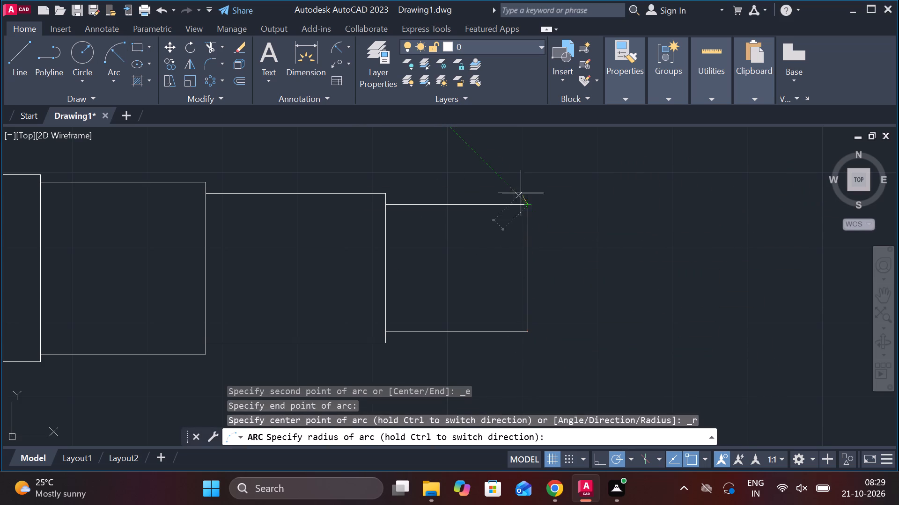
middle_drag(473, 185, 501, 254)
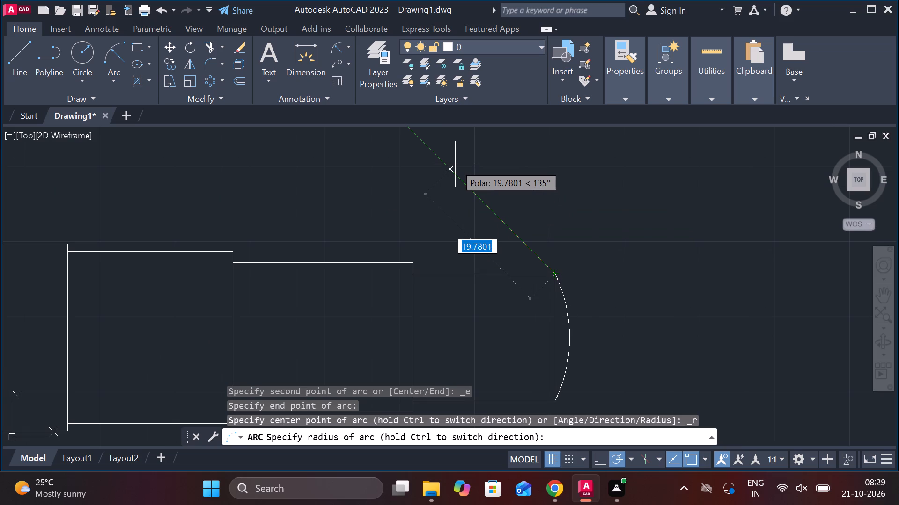
text(20.)
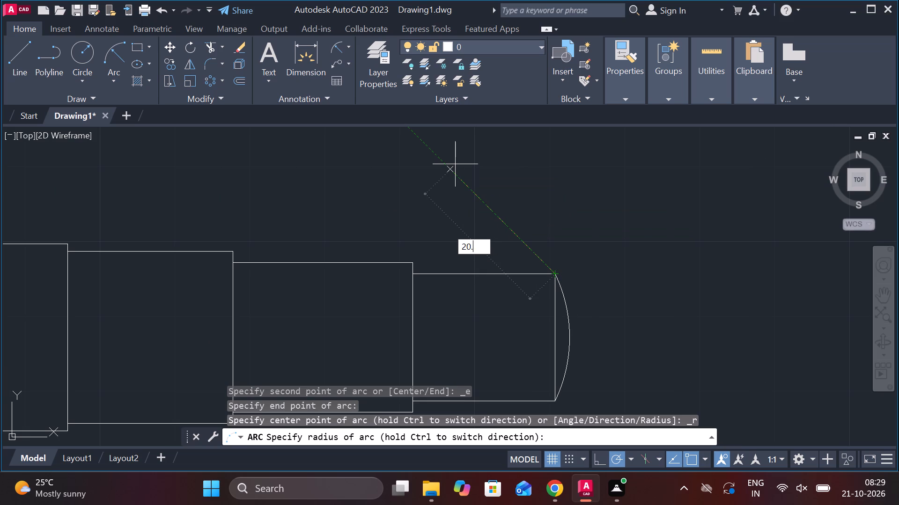
text(62)
key(Return)
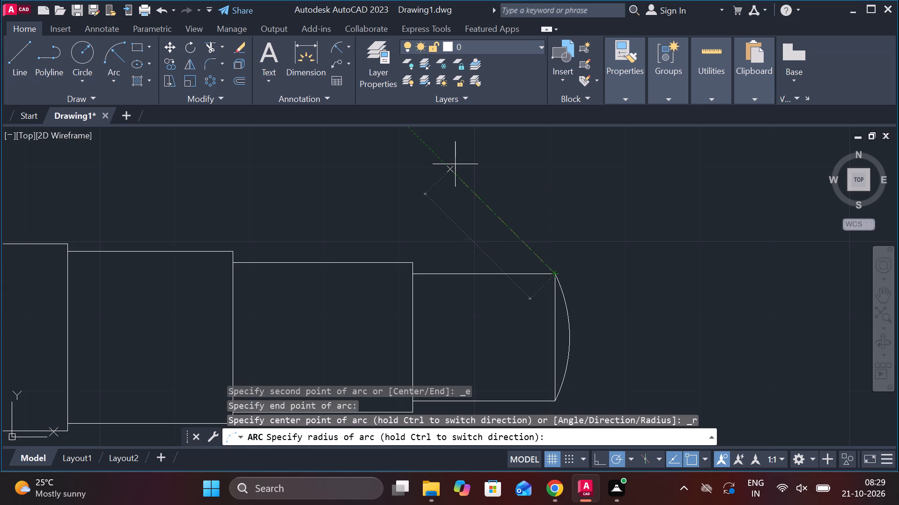
Check the radius of the new end arc without placing a dimension.
click(341, 53)
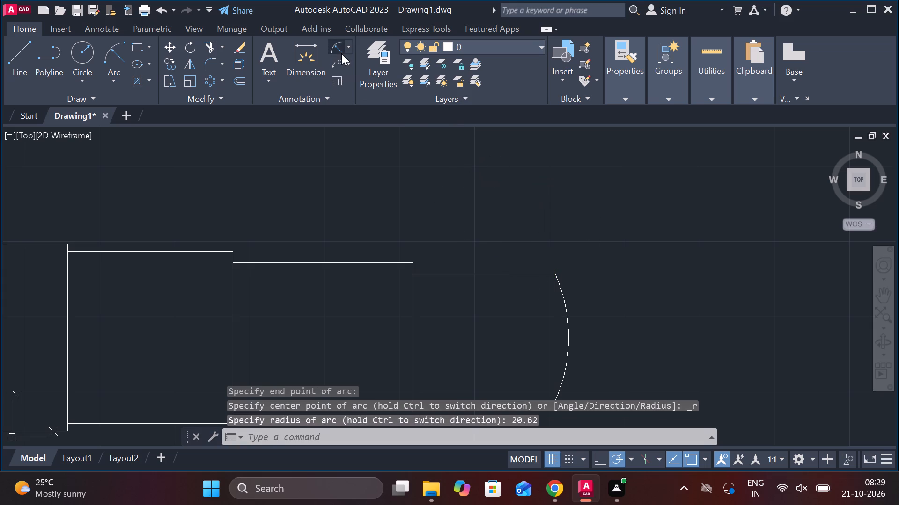
click(566, 337)
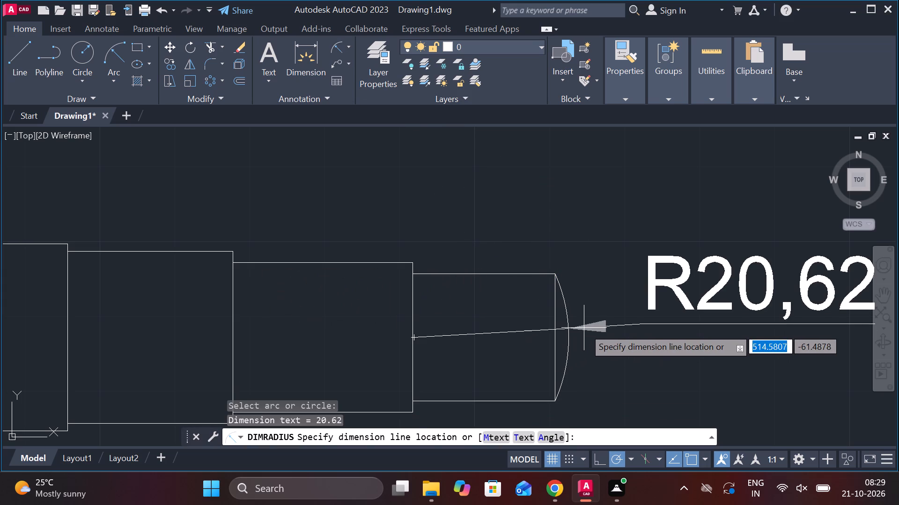
key(Escape)
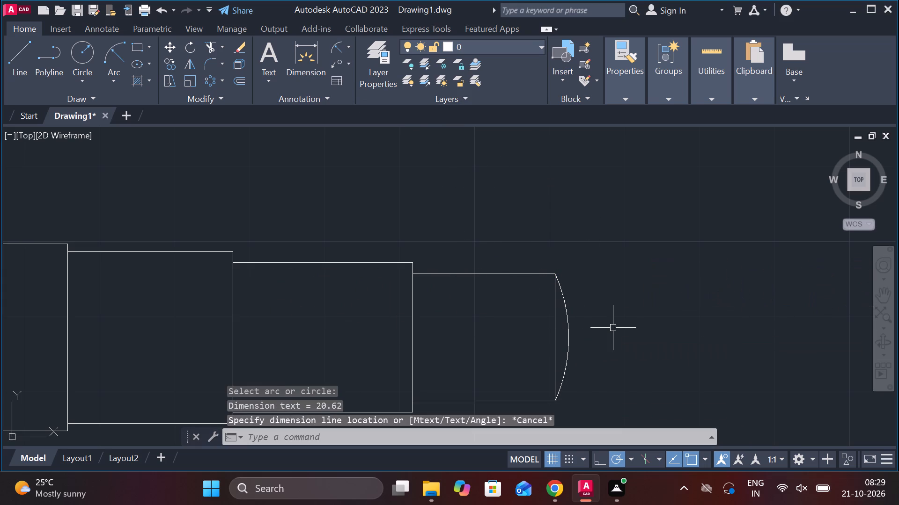
Draw a horizontal line about 21.6 long from 8 above the midpoint of the shaft's last step edge, past the rounded end.
scroll(626, 336, down, 2)
scroll(594, 326, up, 2)
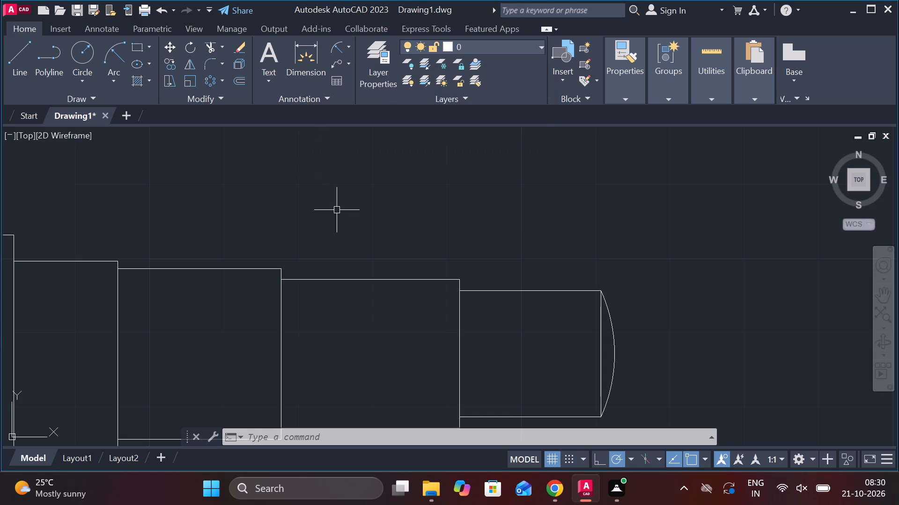
middle_drag(403, 273, 332, 231)
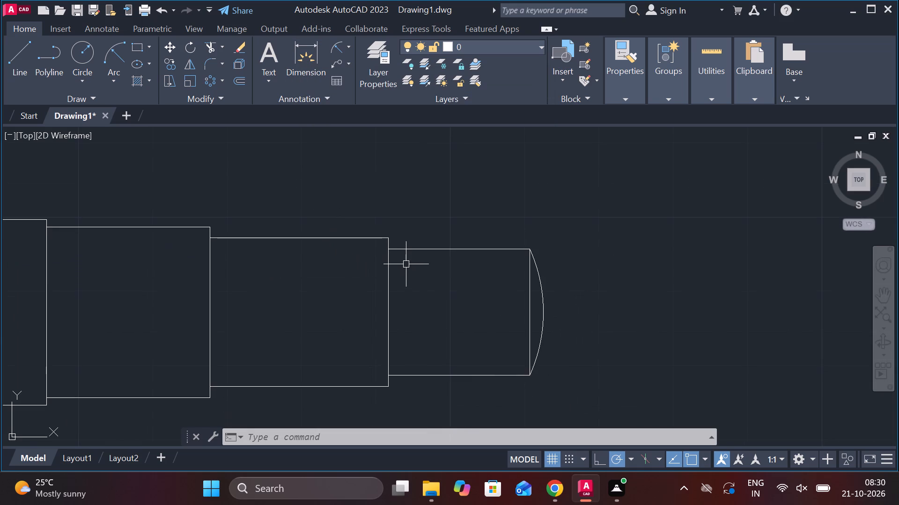
scroll(405, 260, up, 1)
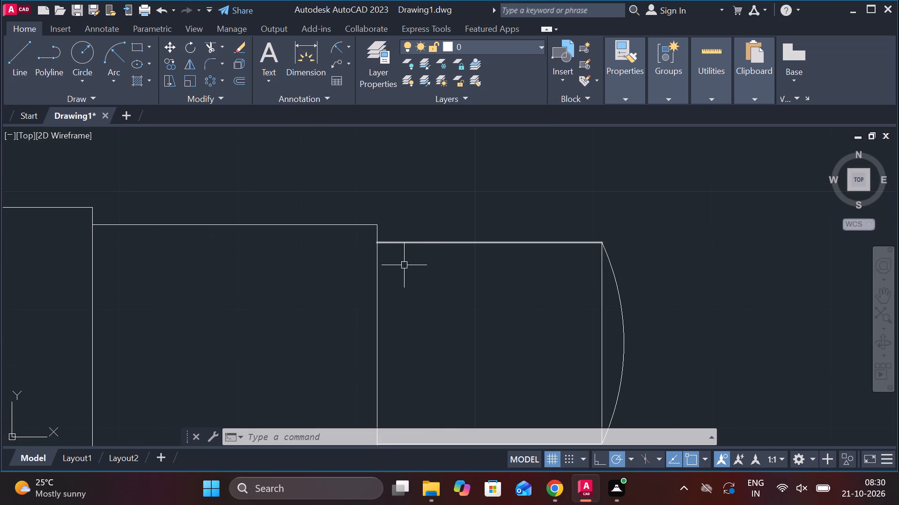
middle_drag(404, 265, 399, 239)
key(l)
key(Return)
scroll(413, 272, down, 2)
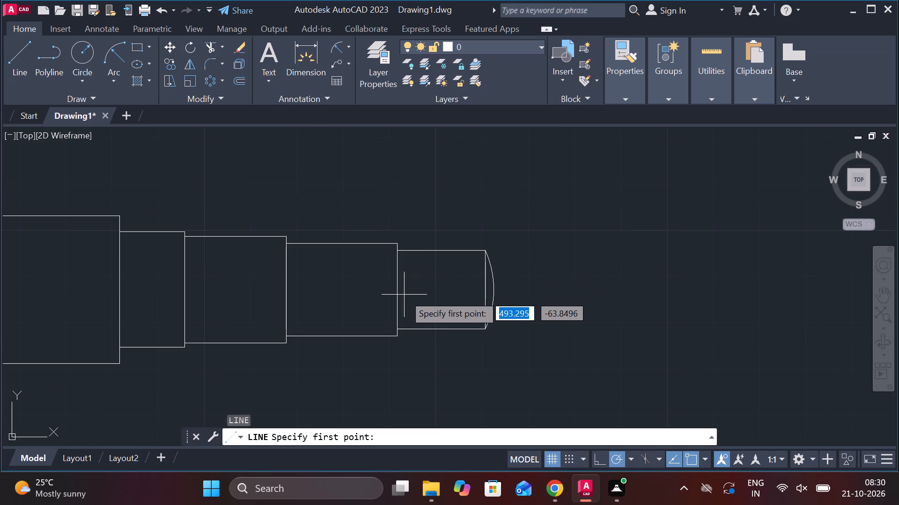
key(8)
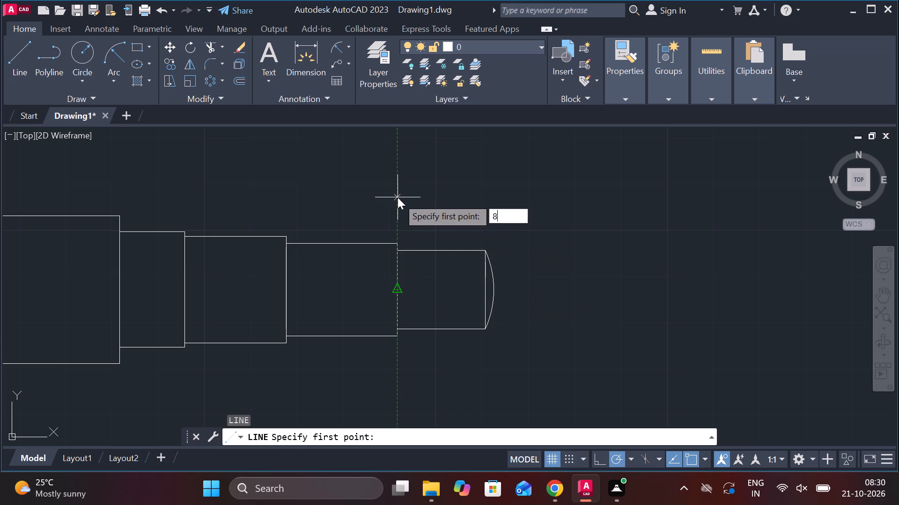
key(Return)
scroll(496, 256, up, 2)
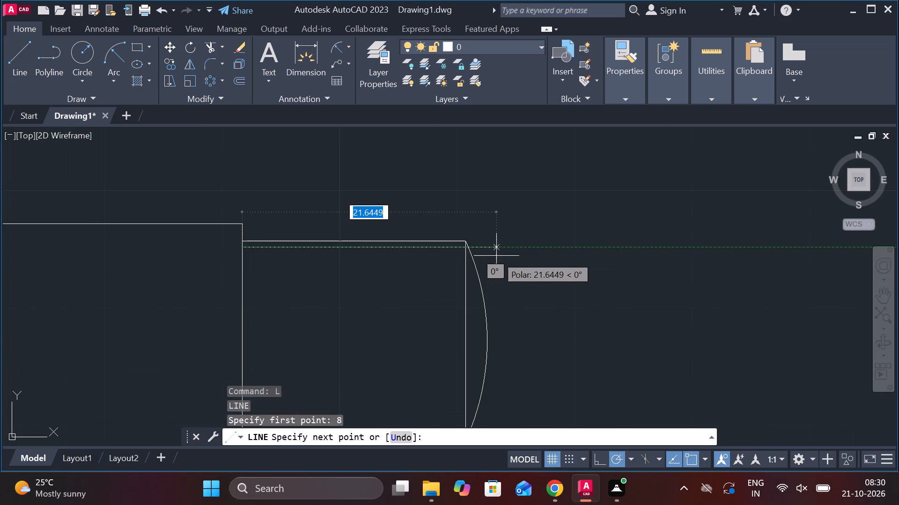
click(496, 256)
key(Escape)
Draw a matching horizontal line starting 8 below the same edge midpoint and running past the rounded end.
scroll(502, 260, down, 2)
key(space)
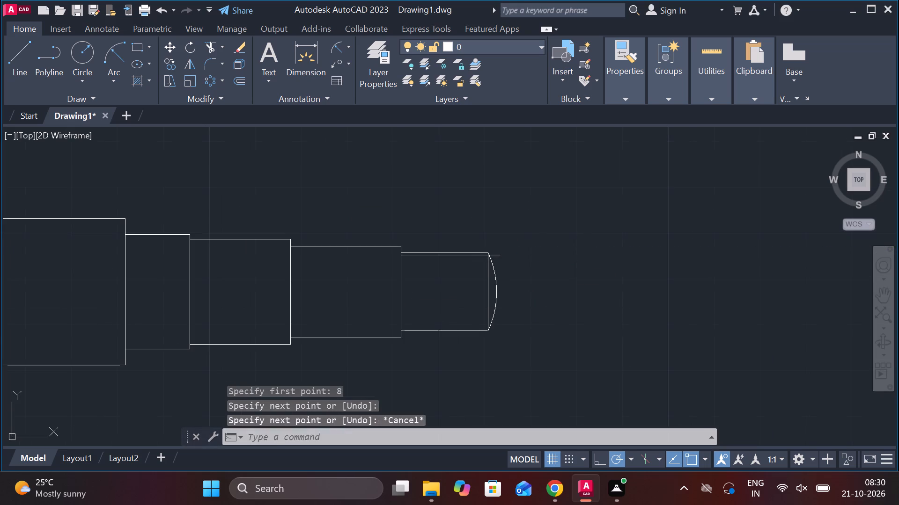
scroll(455, 289, up, 1)
middle_drag(455, 289, 468, 237)
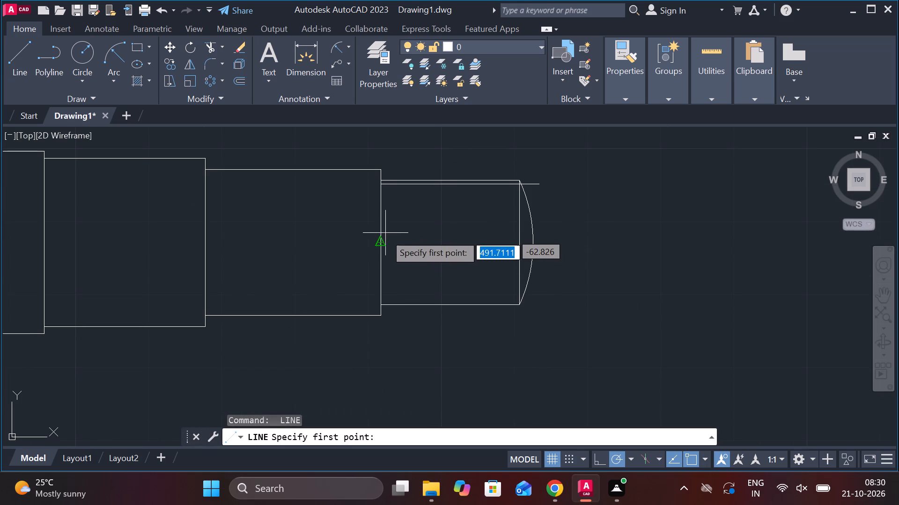
key(8)
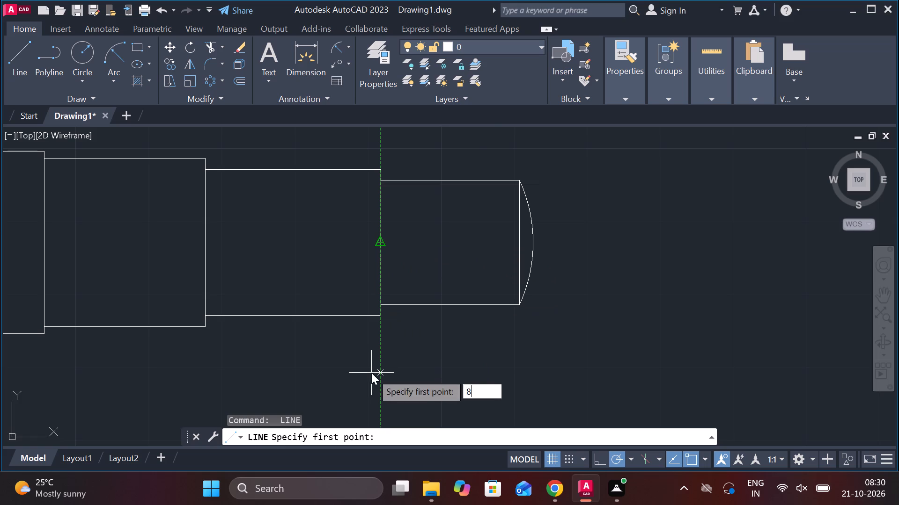
key(Return)
click(565, 294)
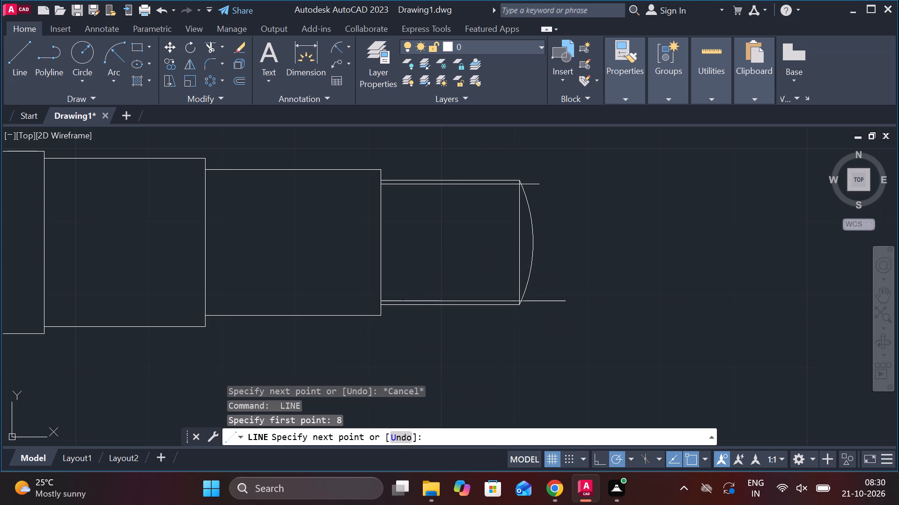
key(Escape)
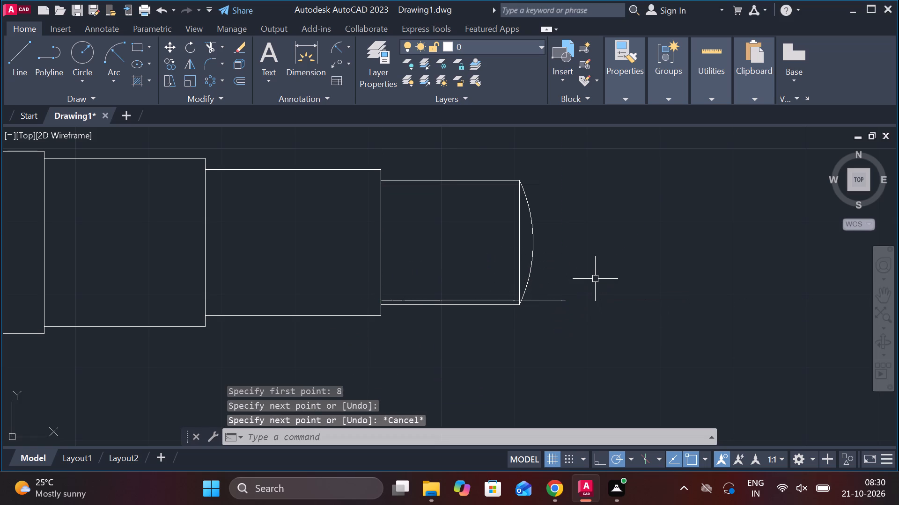
Trim away the end block's old bottom edge, the end arc and the overhangs at its lower right corner.
text(TR)
key(space)
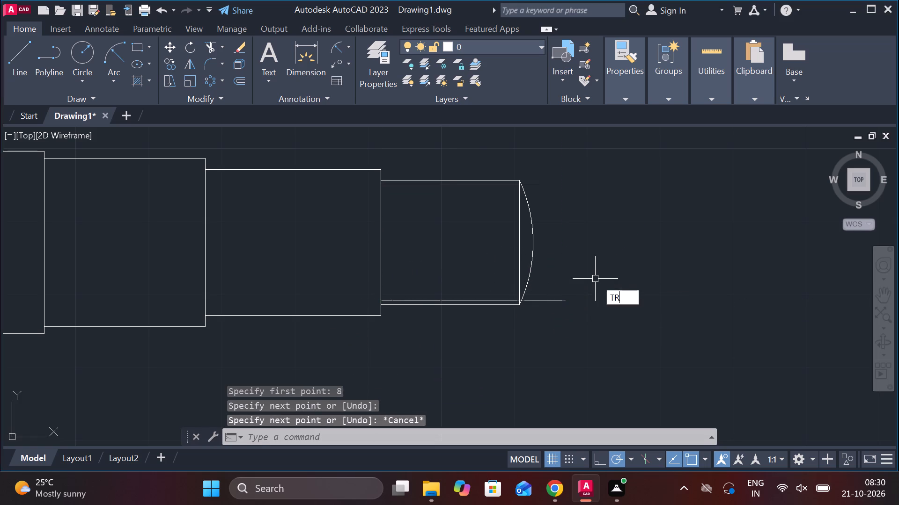
click(535, 301)
scroll(535, 301, up, 2)
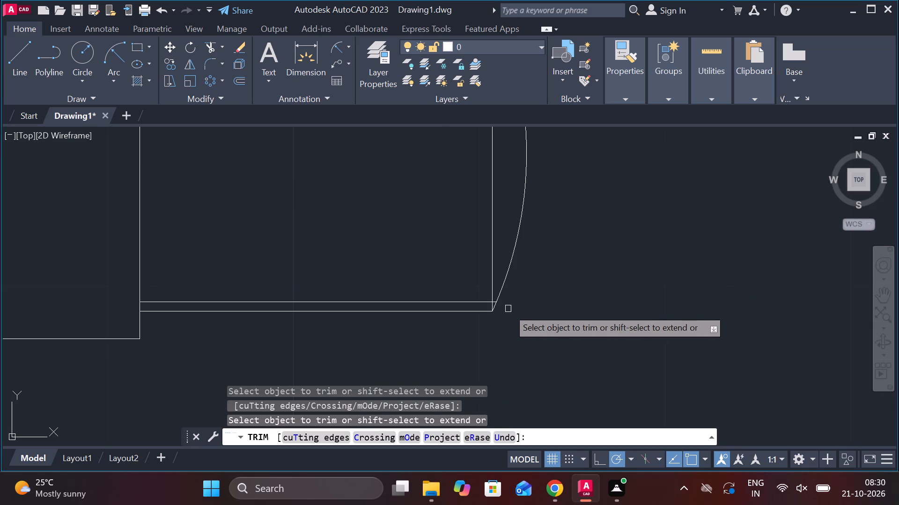
click(502, 297)
click(495, 309)
click(486, 310)
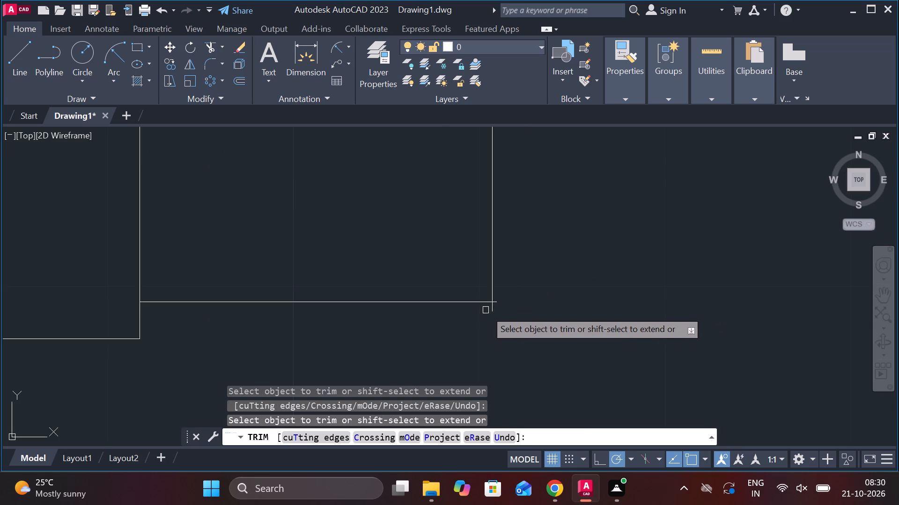
click(495, 309)
click(495, 303)
scroll(524, 296, down, 3)
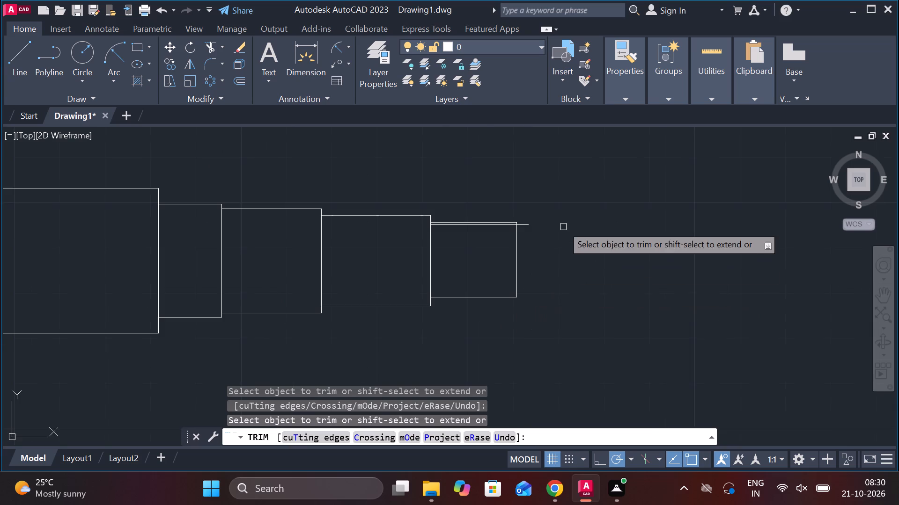
Trim away the end block's old top edge and the overhanging line ends at its upper right corner.
scroll(526, 213, up, 2)
click(484, 237)
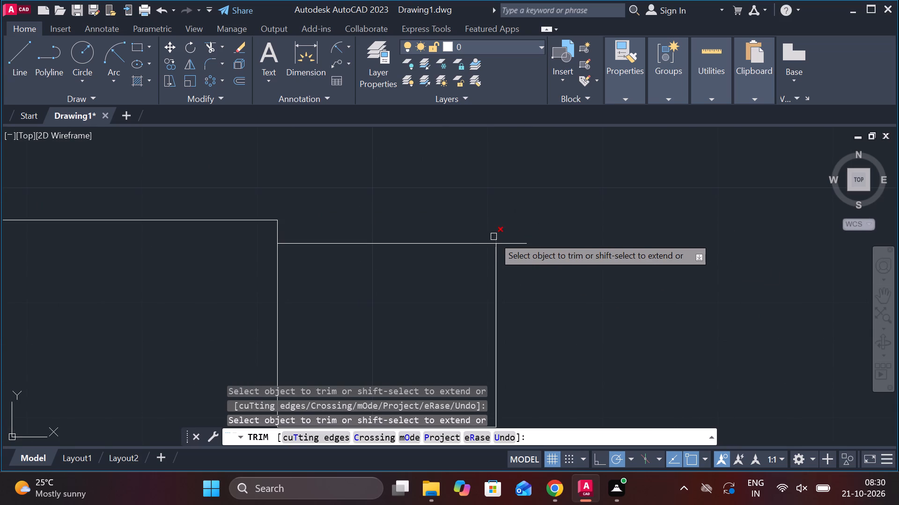
click(494, 237)
click(508, 245)
scroll(538, 248, down, 3)
key(Escape)
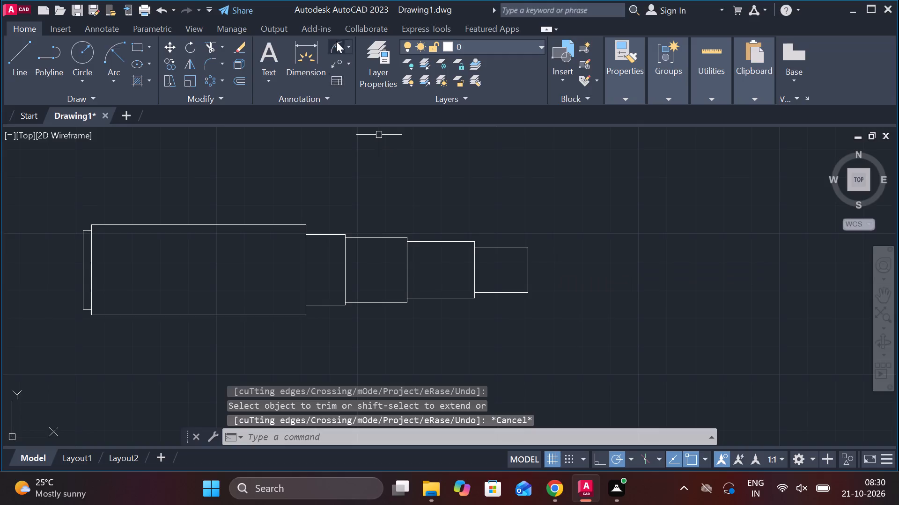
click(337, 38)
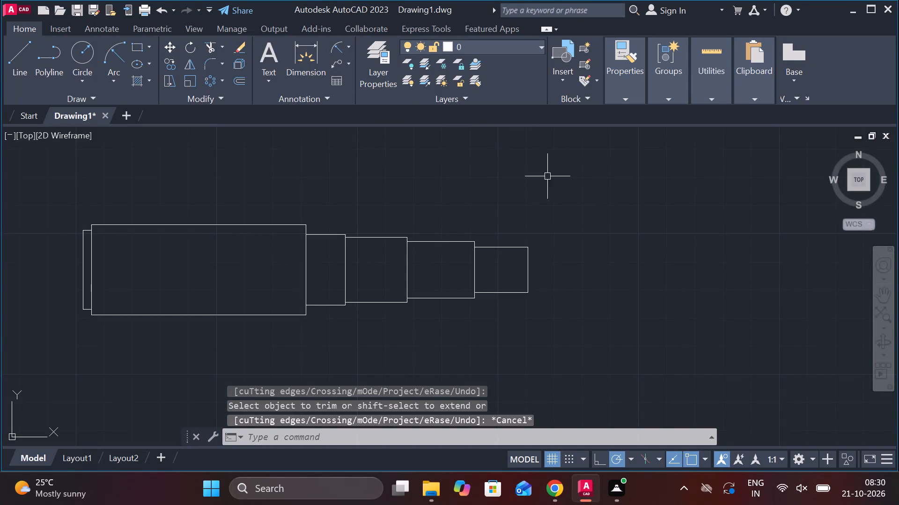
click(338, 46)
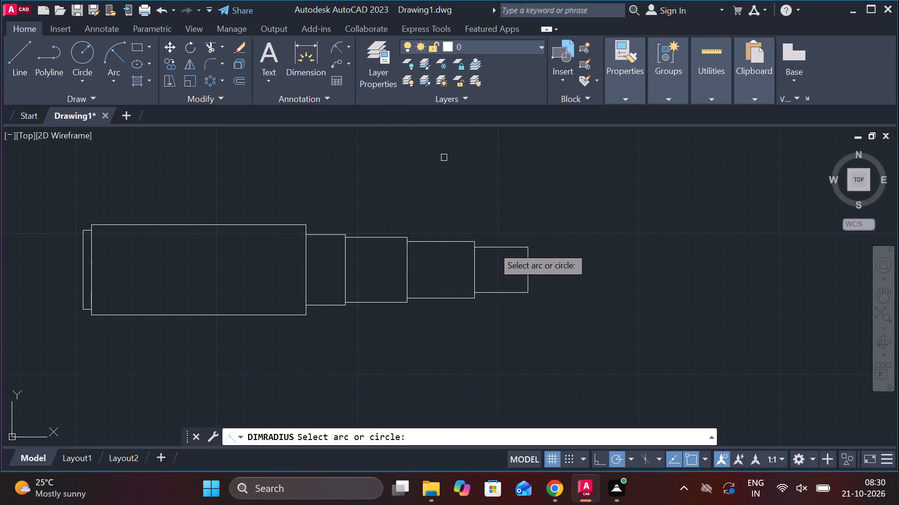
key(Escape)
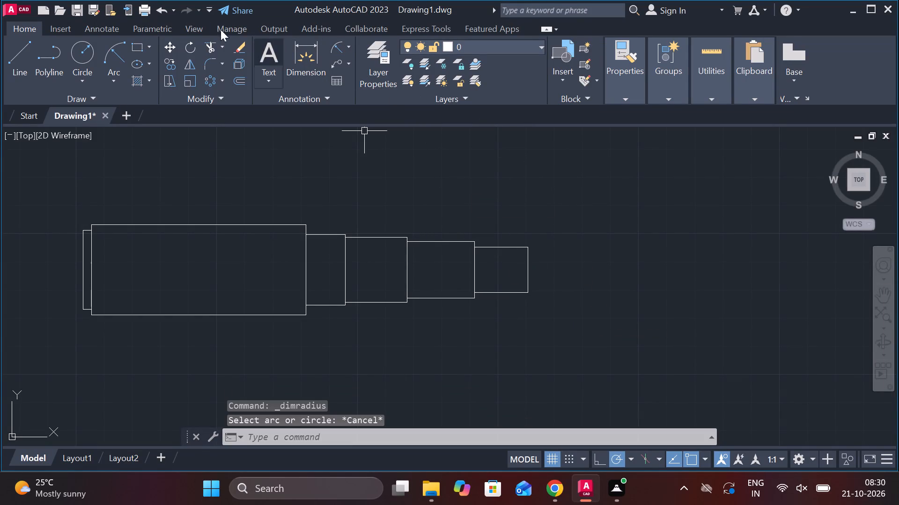
Draw a start-end-radius arc of radius 20.62 from the lower to the upper right corner of the narrowed end block.
click(112, 53)
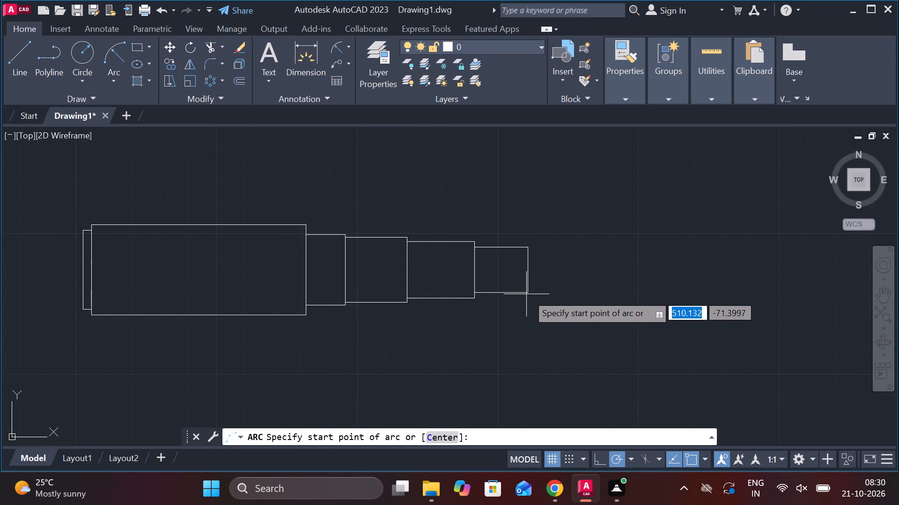
click(527, 294)
click(528, 245)
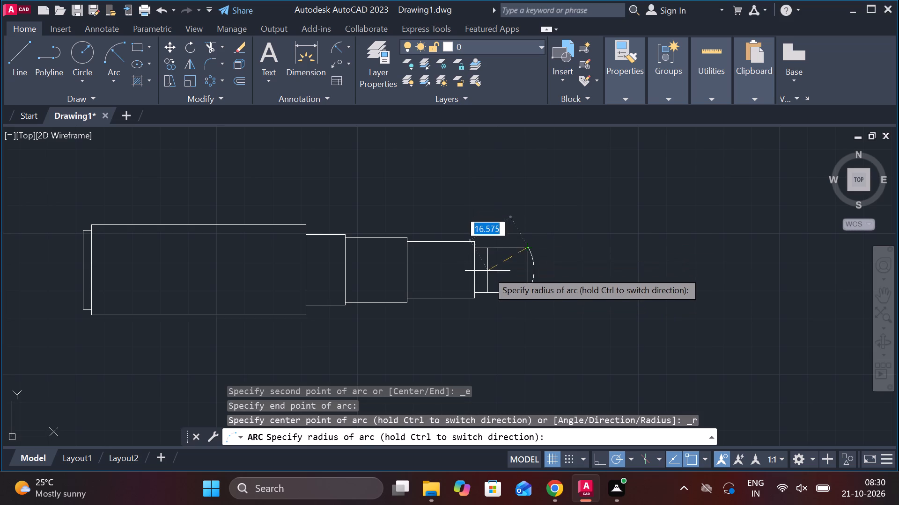
scroll(488, 271, up, 1)
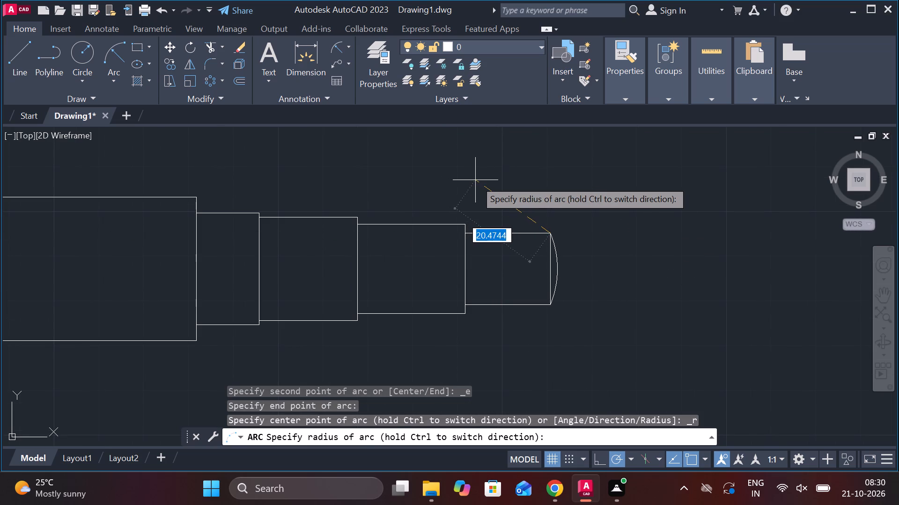
text(20.)
text(62)
key(Return)
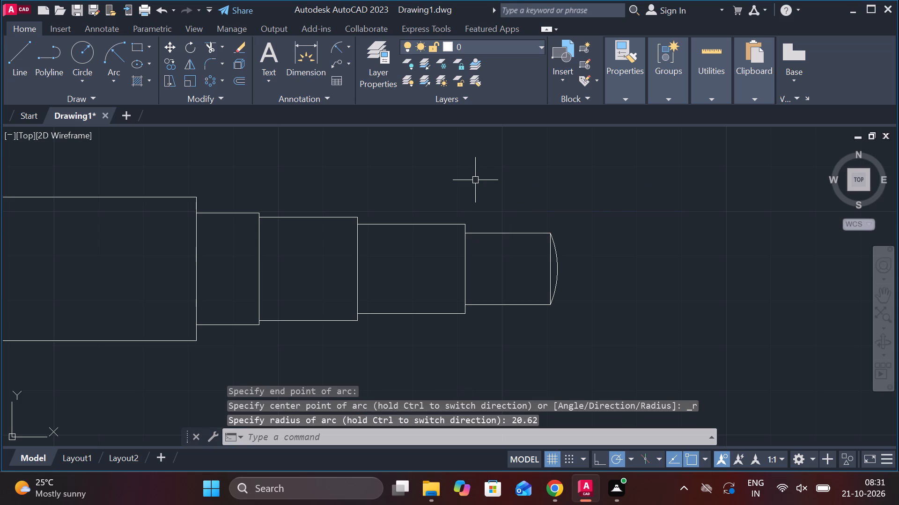
Check the radius of the redrawn end arc without placing a dimension.
click(339, 44)
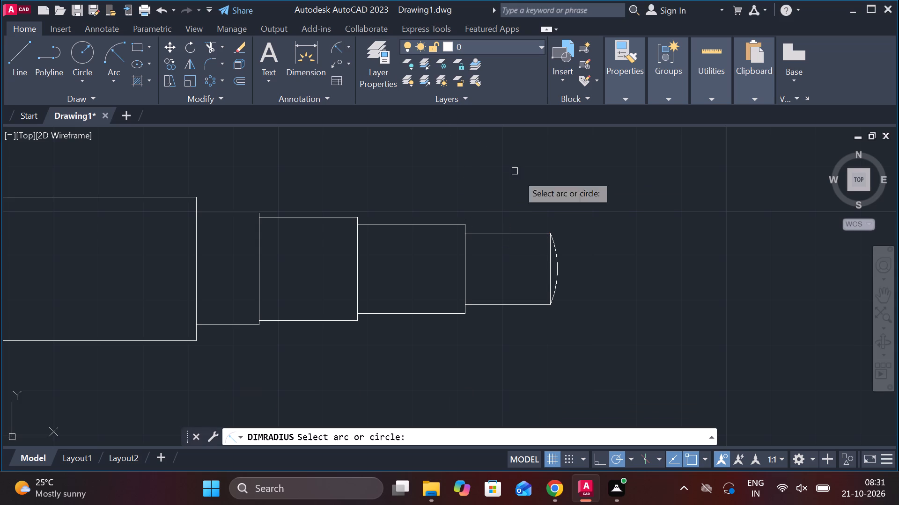
click(553, 252)
key(Escape)
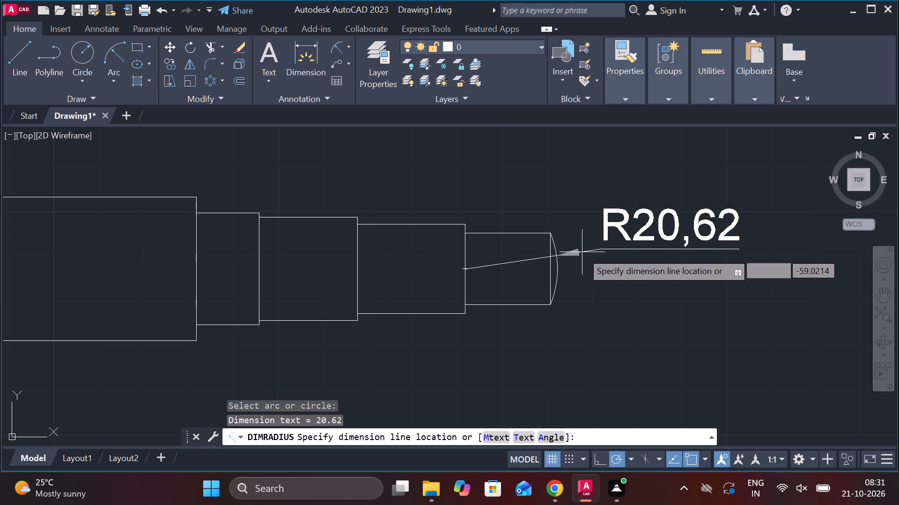
Draw a block 13 long and 20 high, centred on the outer edge of the thin collar at the shaft's left end.
scroll(582, 252, down, 2)
middle_drag(381, 274, 409, 275)
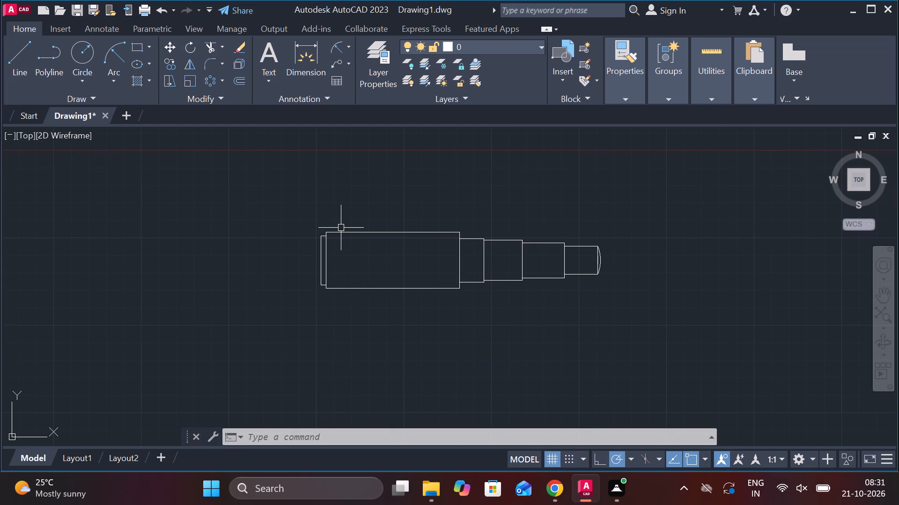
scroll(324, 255, up, 2)
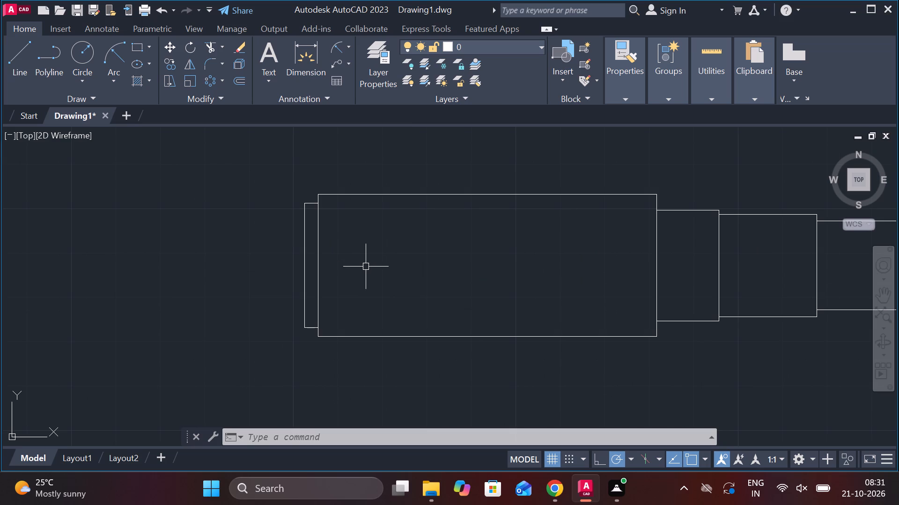
middle_drag(370, 267, 405, 263)
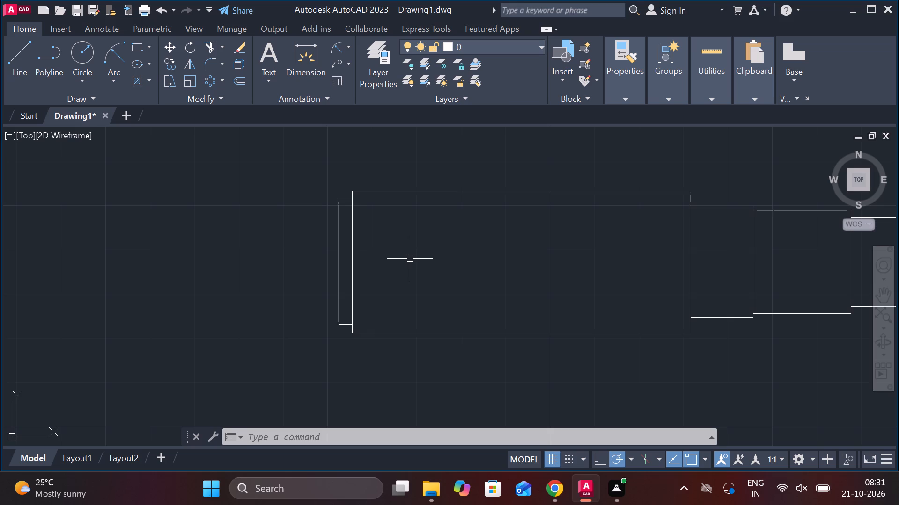
key(l)
key(Return)
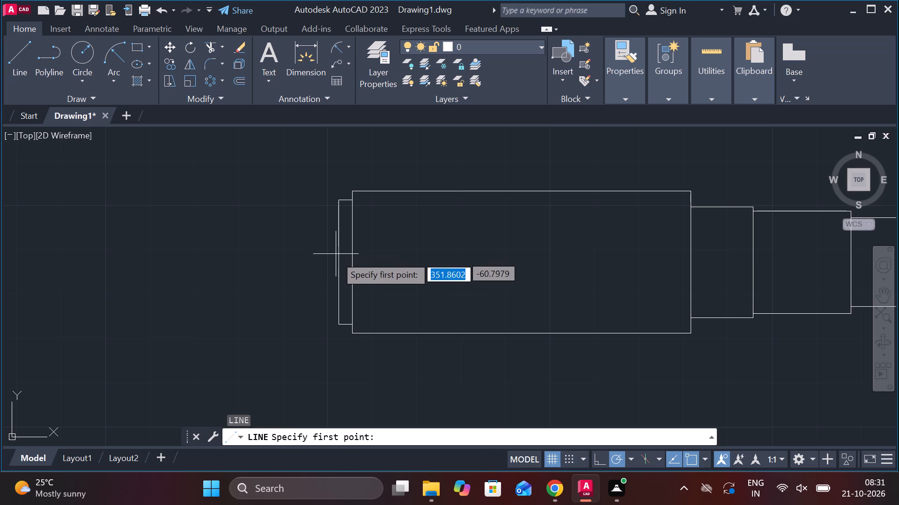
text(10)
key(Return)
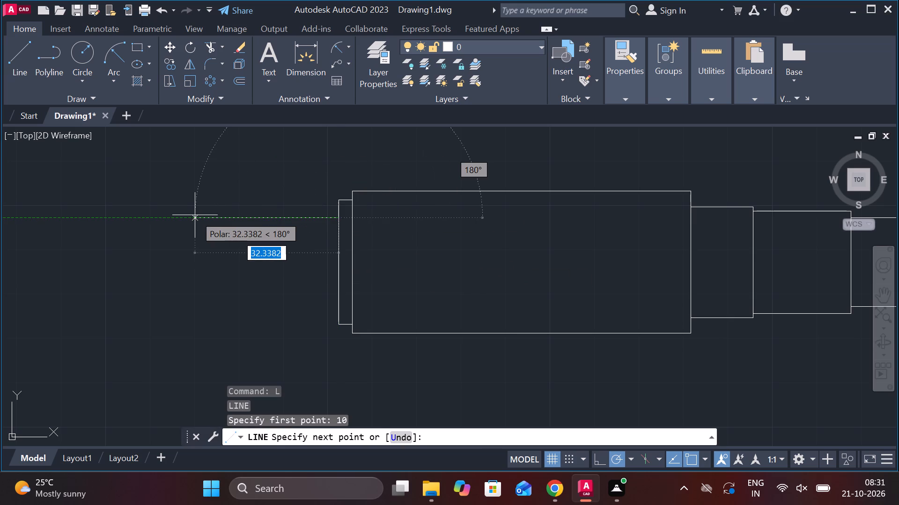
text(13)
key(space)
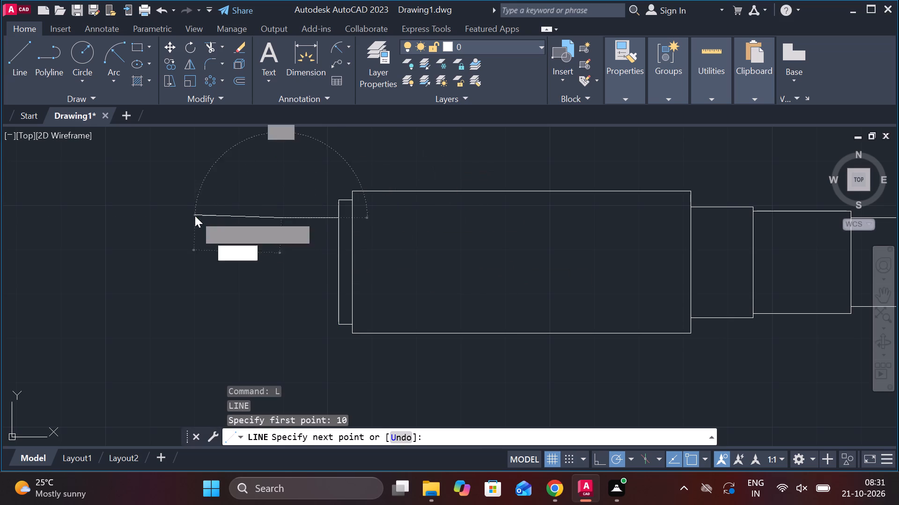
text(20)
key(Return)
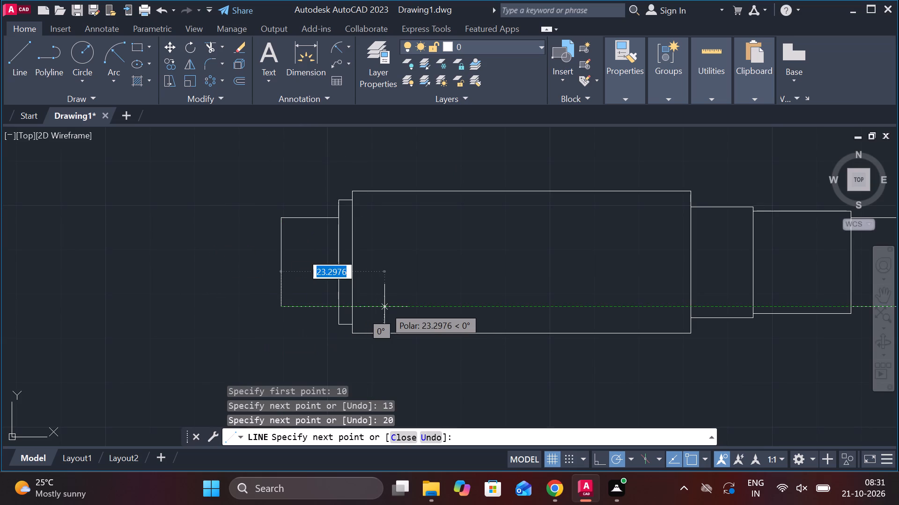
scroll(346, 304, up, 2)
text(13)
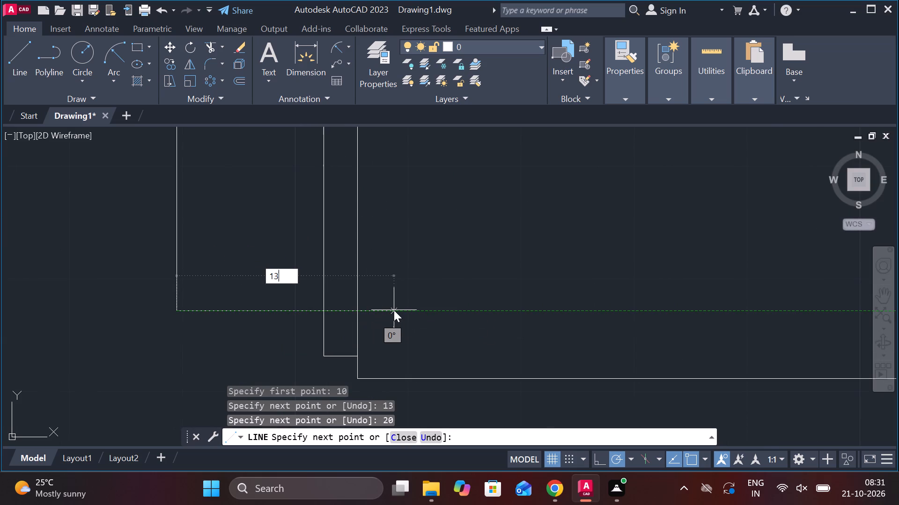
key(space)
scroll(394, 310, down, 3)
key(Escape)
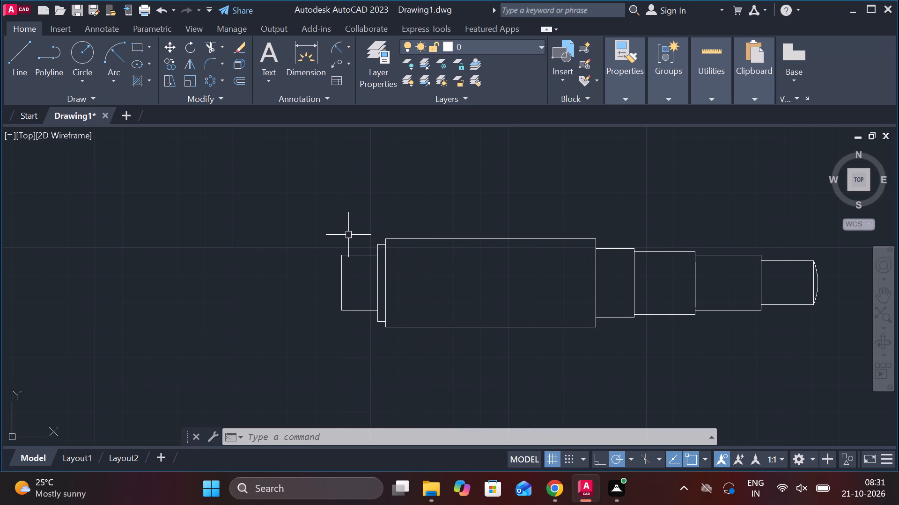
Draw a block 32.8 long and 17 high, centred on the outer edge of the 20-high block at the shaft's left end.
key(l)
key(Return)
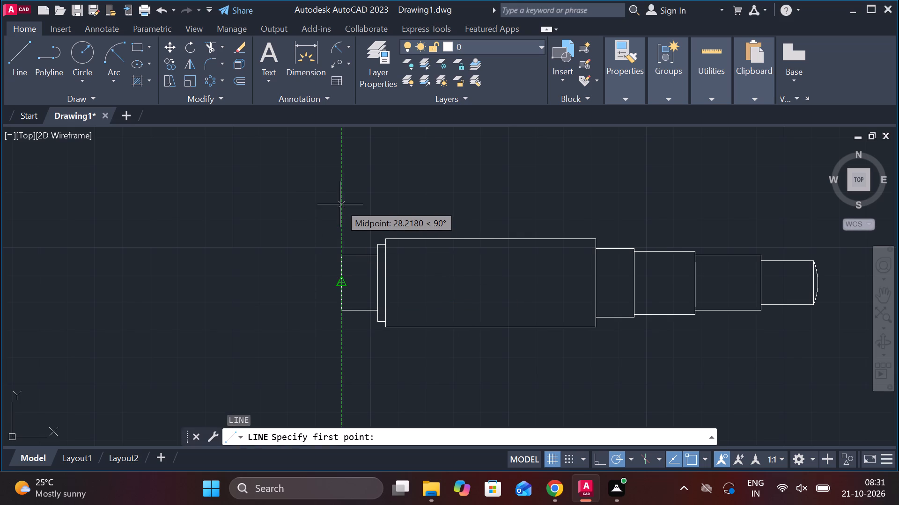
text(8.)
key(5)
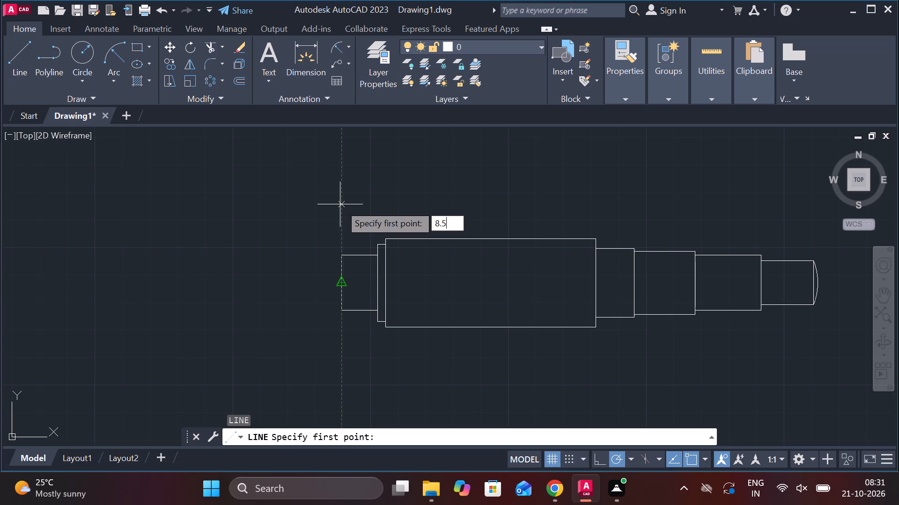
key(Return)
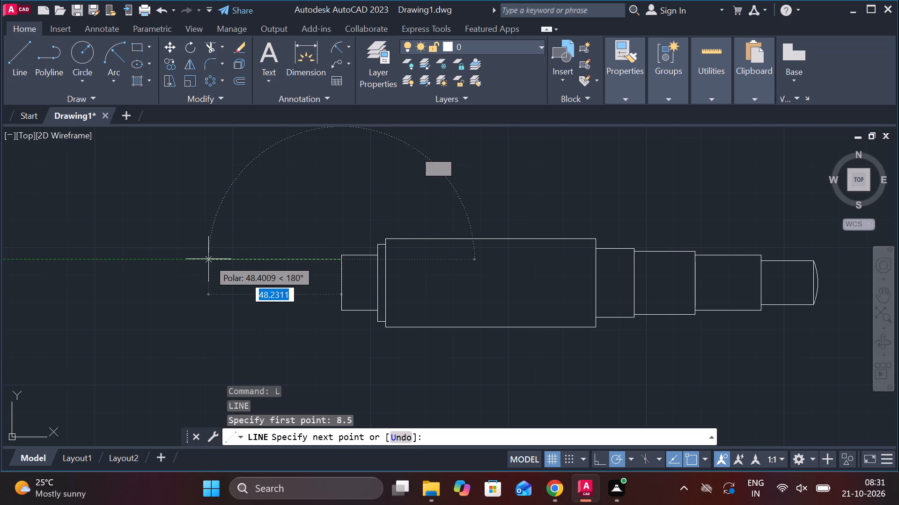
text(32.)
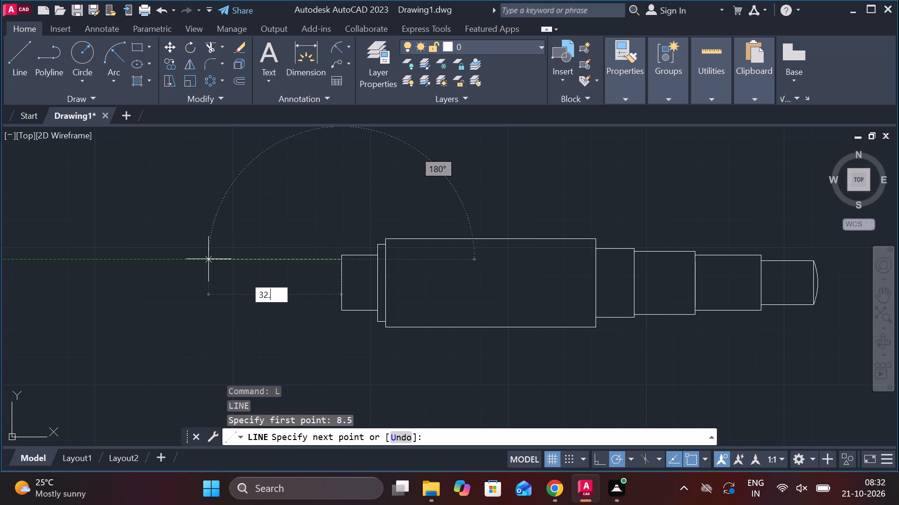
key(8)
key(Return)
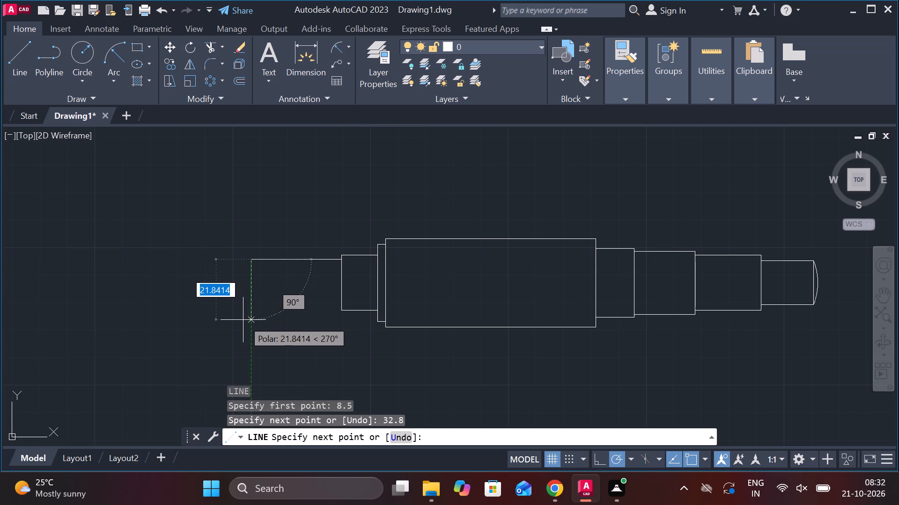
text(17)
key(space)
scroll(299, 308, up, 1)
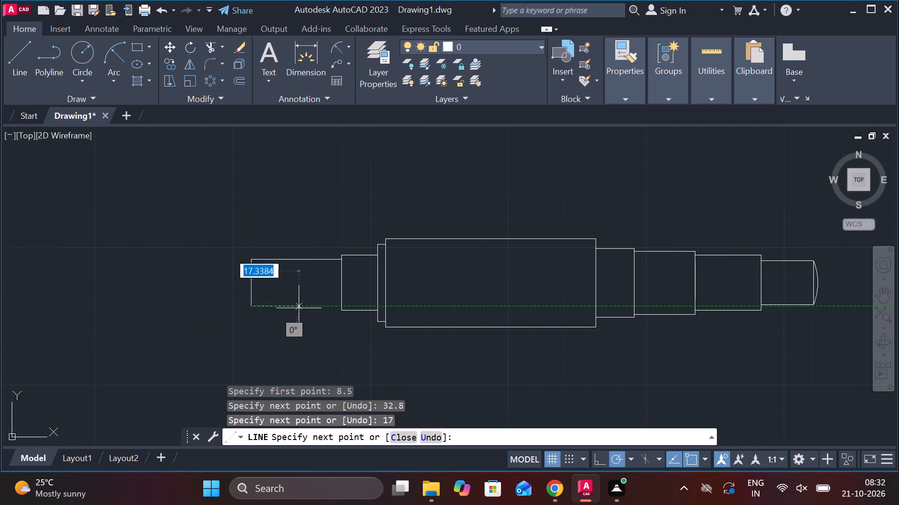
scroll(299, 308, up, 1)
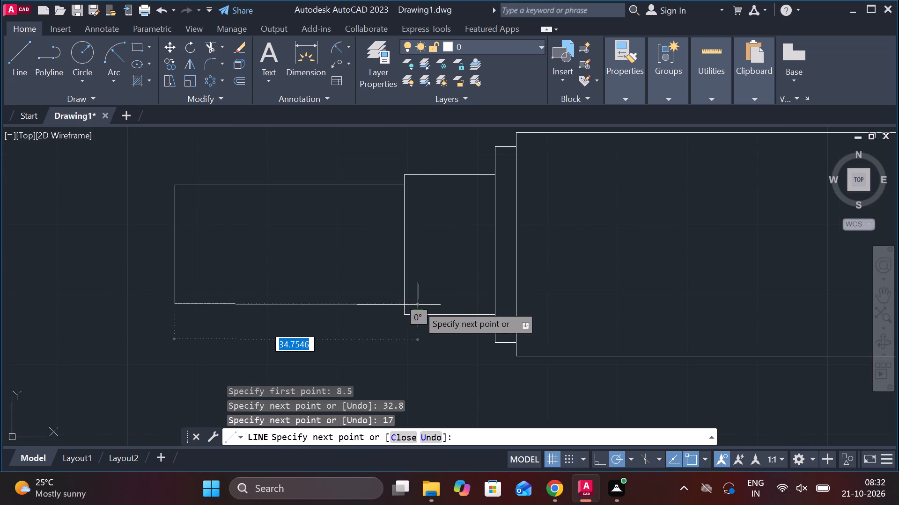
text(32)
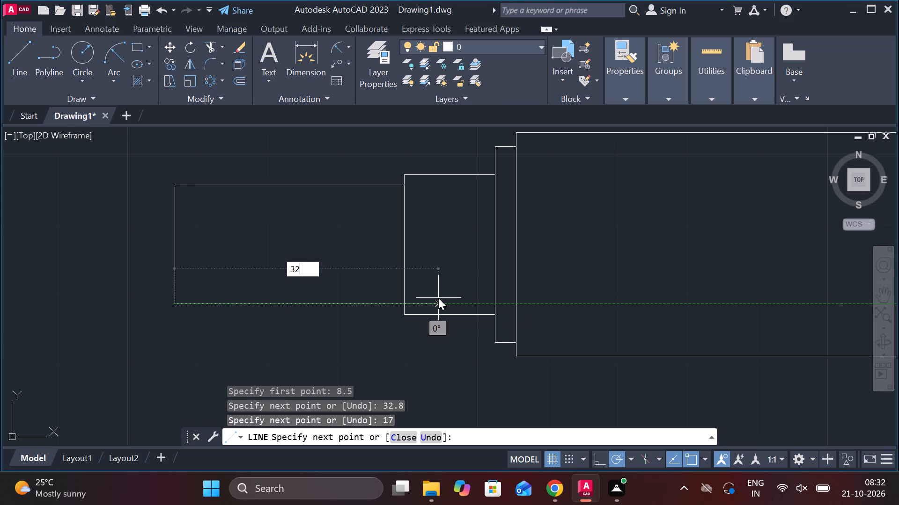
key(period)
key(8)
key(Return)
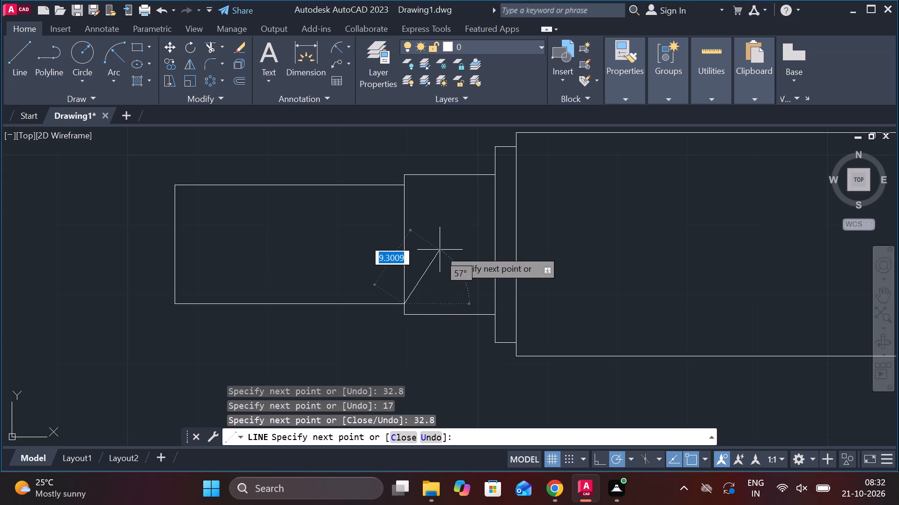
key(Escape)
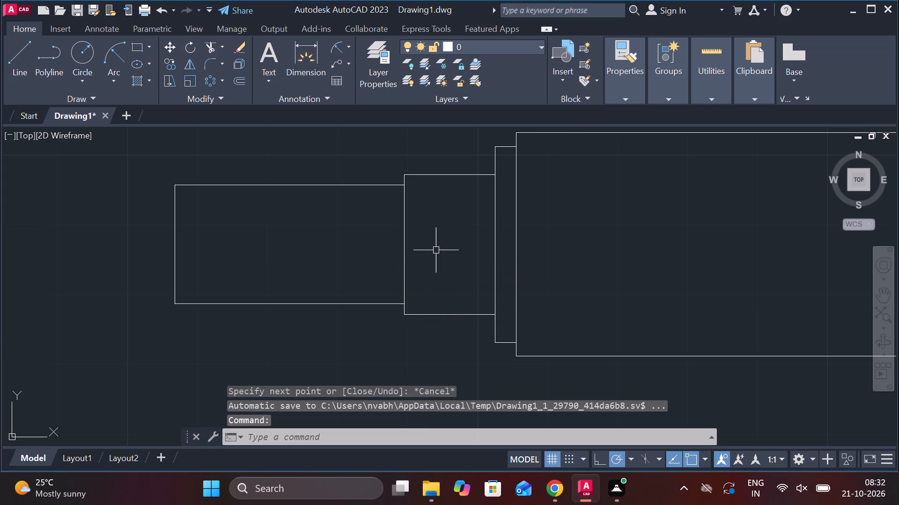
Draw the shaft's axis line from the midpoint of the left end edge to the midpoint of the right end block's outer edge.
middle_drag(435, 254, 445, 256)
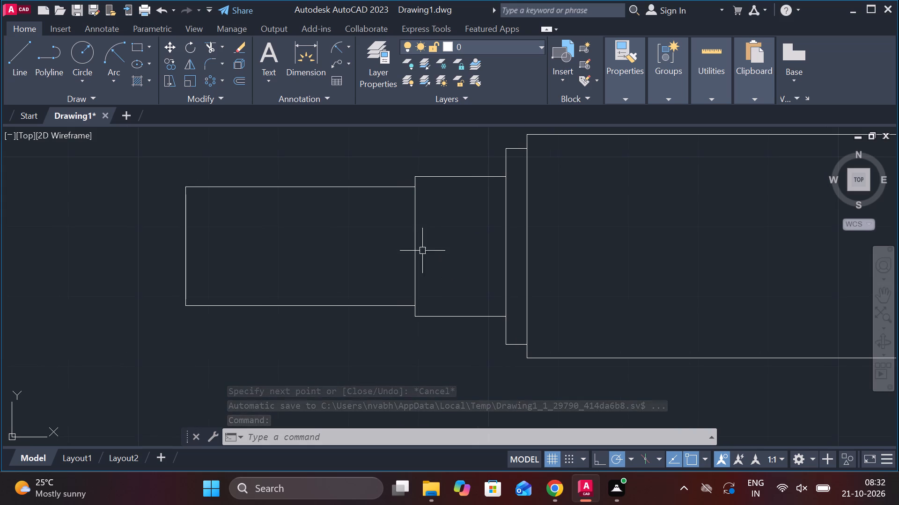
key(l)
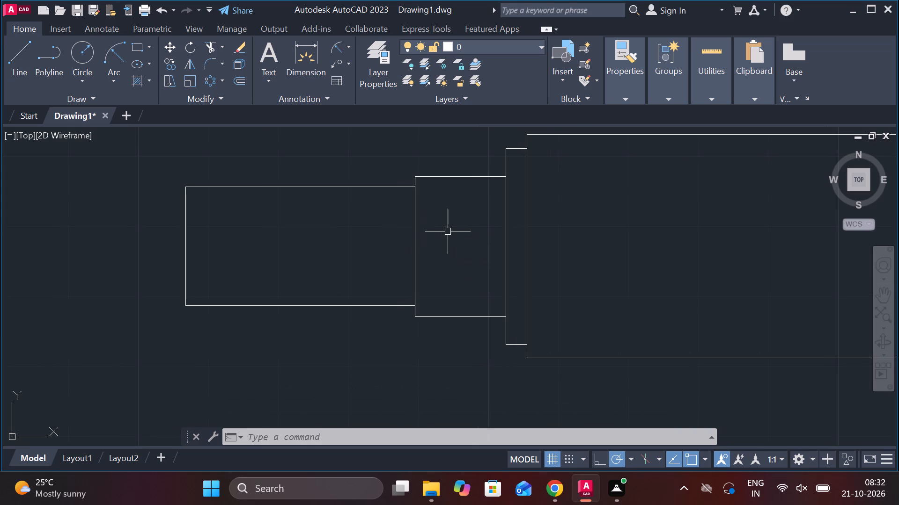
key(Return)
scroll(274, 247, down, 2)
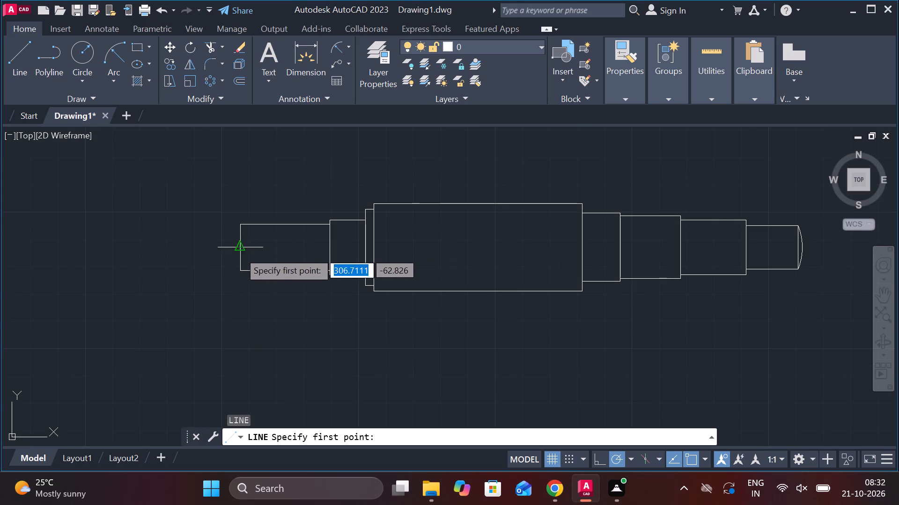
click(240, 251)
middle_drag(512, 255, 391, 245)
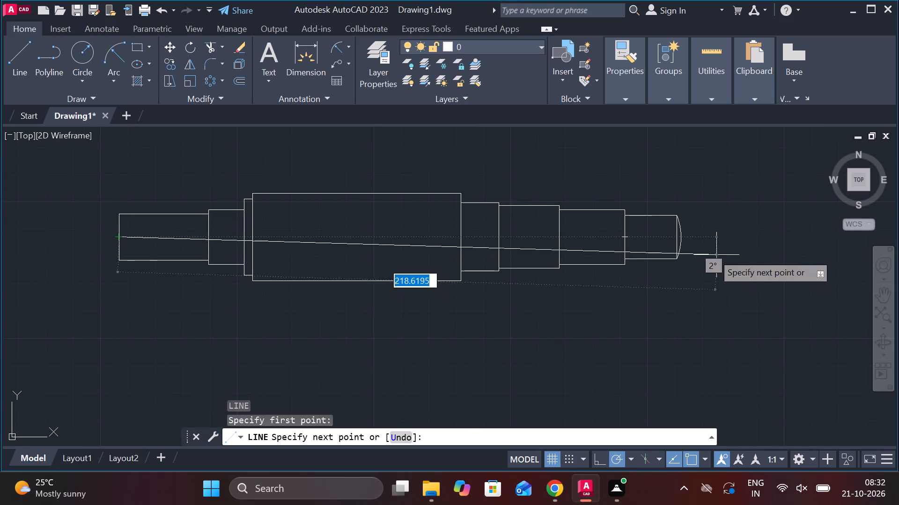
scroll(685, 243, up, 2)
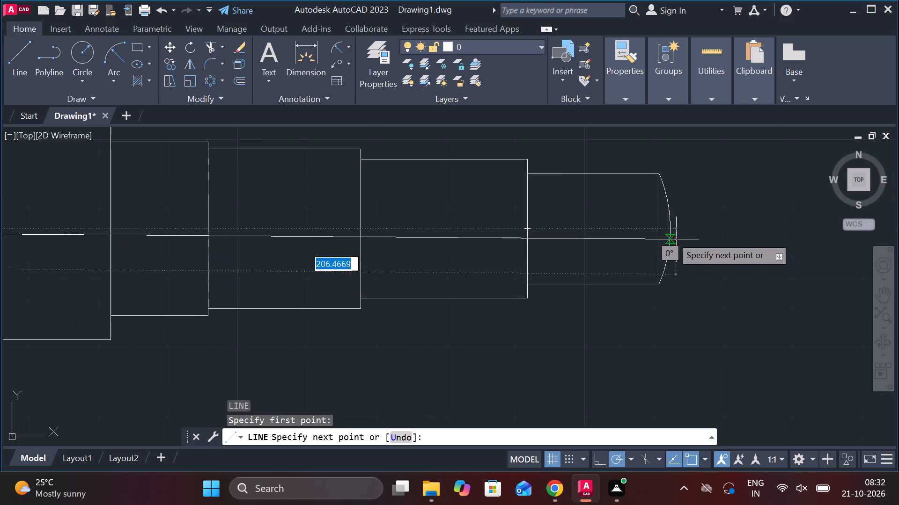
click(663, 231)
scroll(692, 228, down, 2)
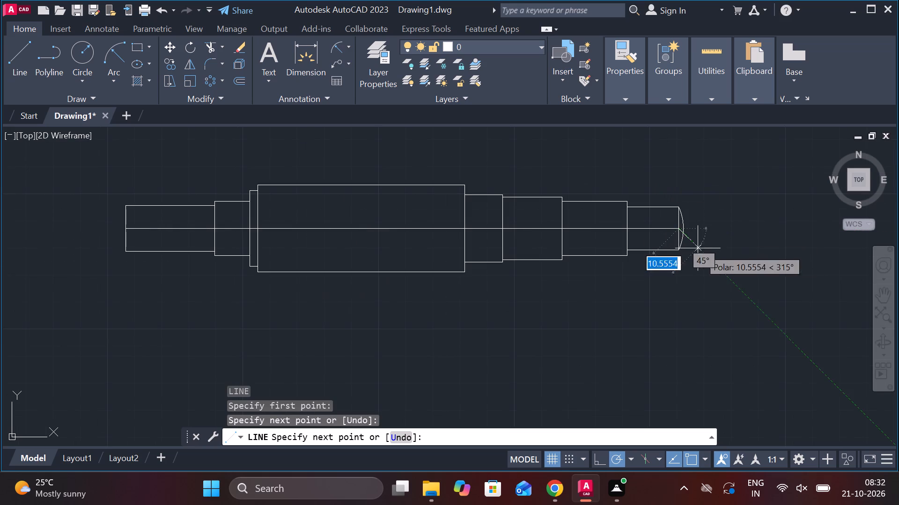
key(Escape)
Draw a vertical line up from the axis past the left end block's top edge, starting 3 from the 20-high block's outer edge.
middle_drag(287, 297, 437, 332)
scroll(235, 247, up, 1)
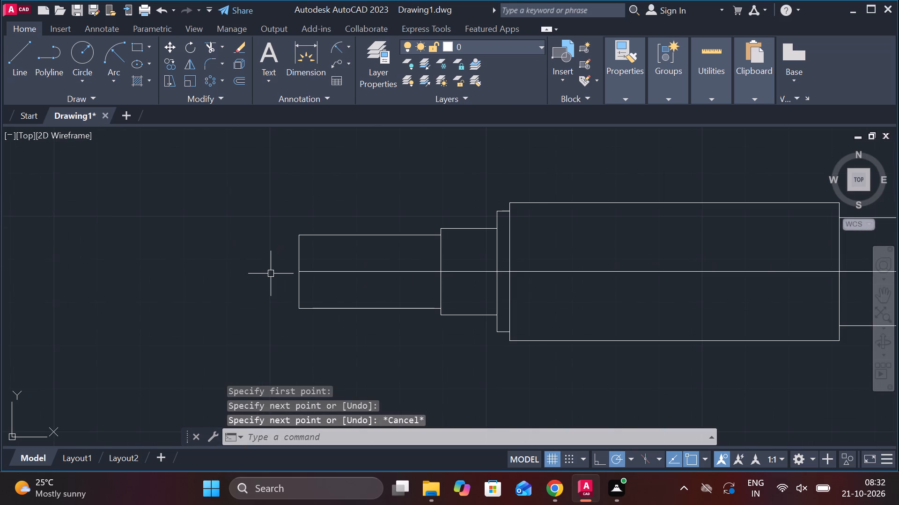
scroll(274, 274, up, 1)
middle_drag(273, 279, 186, 263)
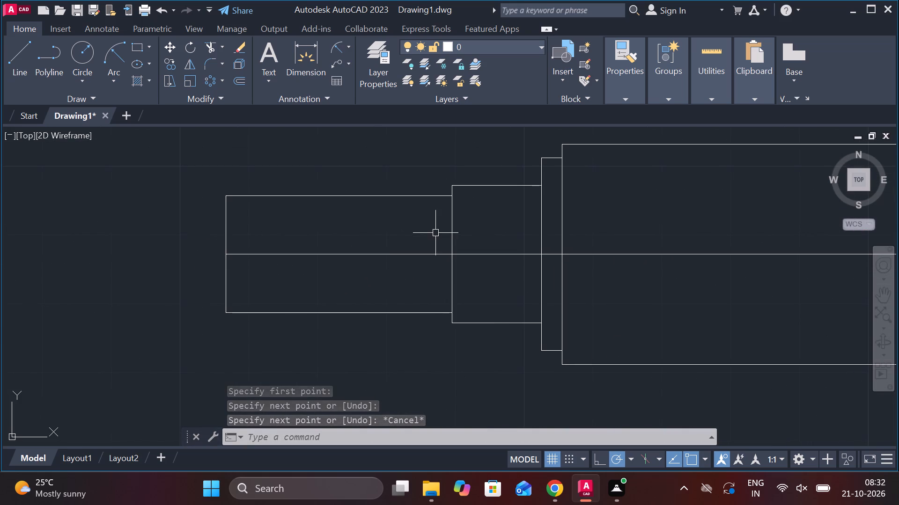
key(l)
key(Return)
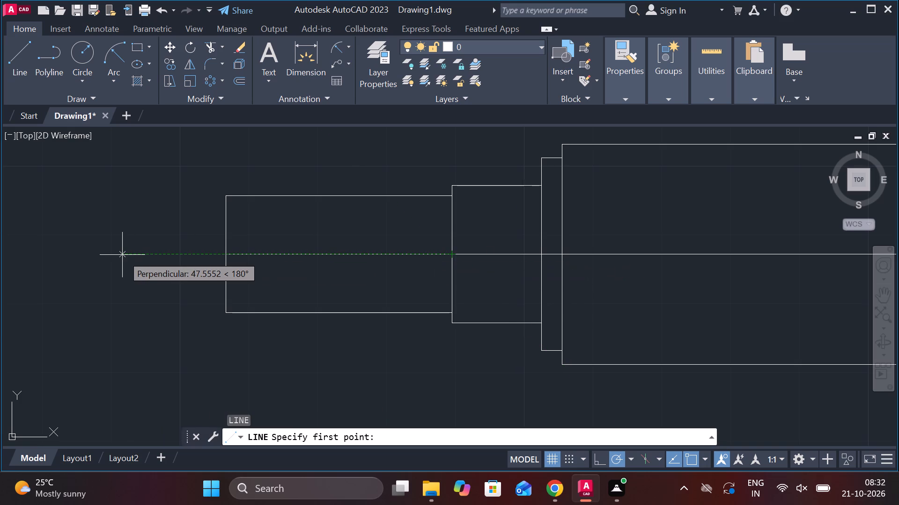
key(3)
key(Return)
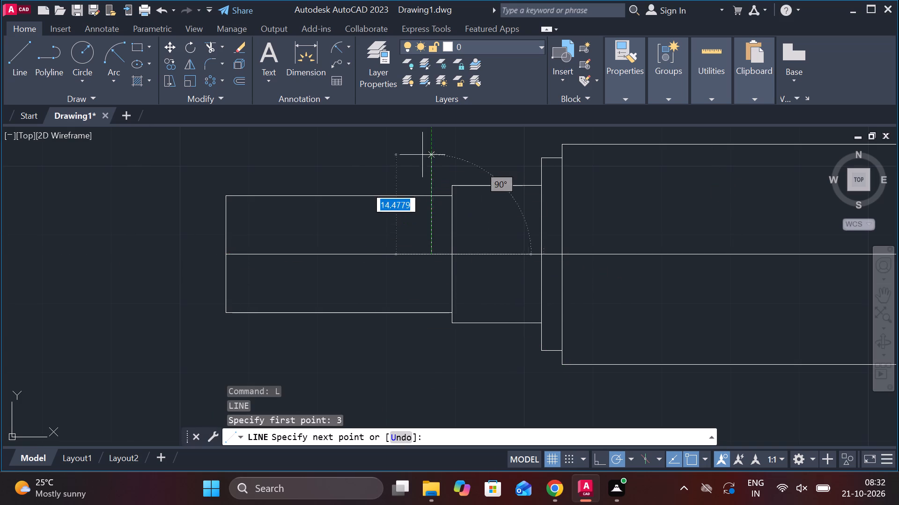
click(425, 127)
key(Escape)
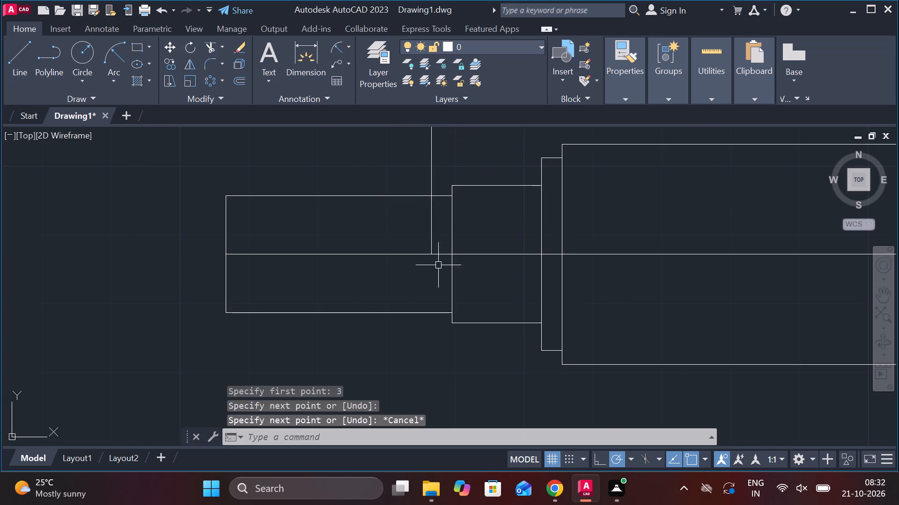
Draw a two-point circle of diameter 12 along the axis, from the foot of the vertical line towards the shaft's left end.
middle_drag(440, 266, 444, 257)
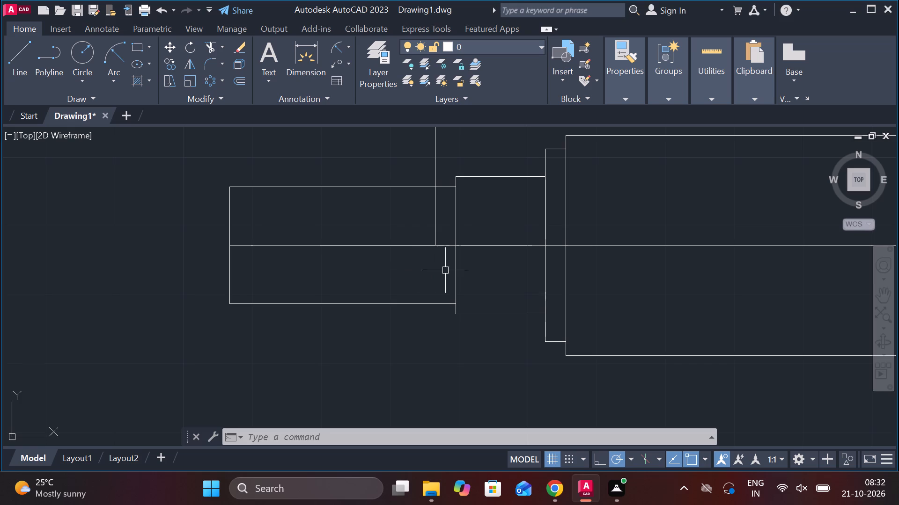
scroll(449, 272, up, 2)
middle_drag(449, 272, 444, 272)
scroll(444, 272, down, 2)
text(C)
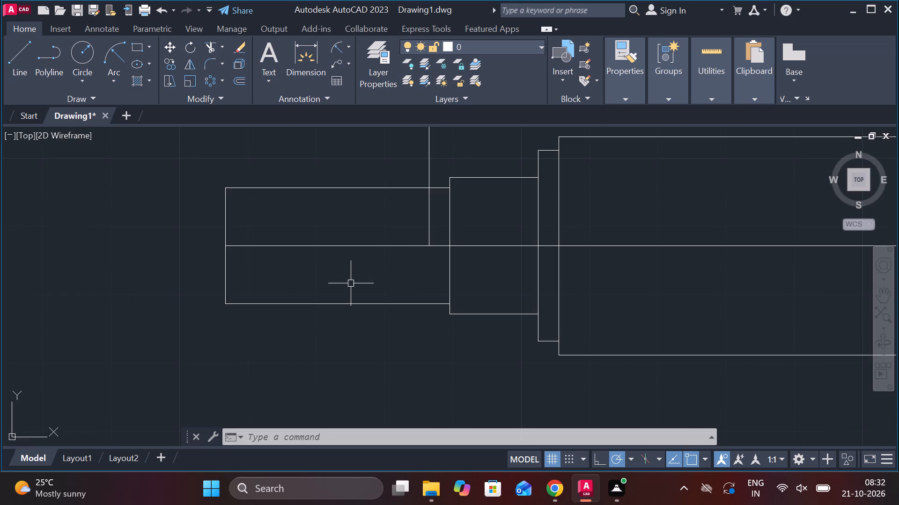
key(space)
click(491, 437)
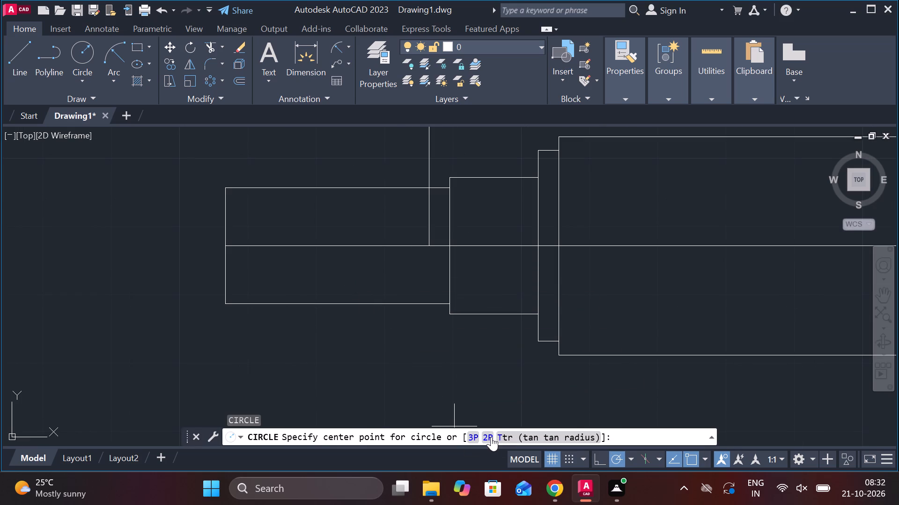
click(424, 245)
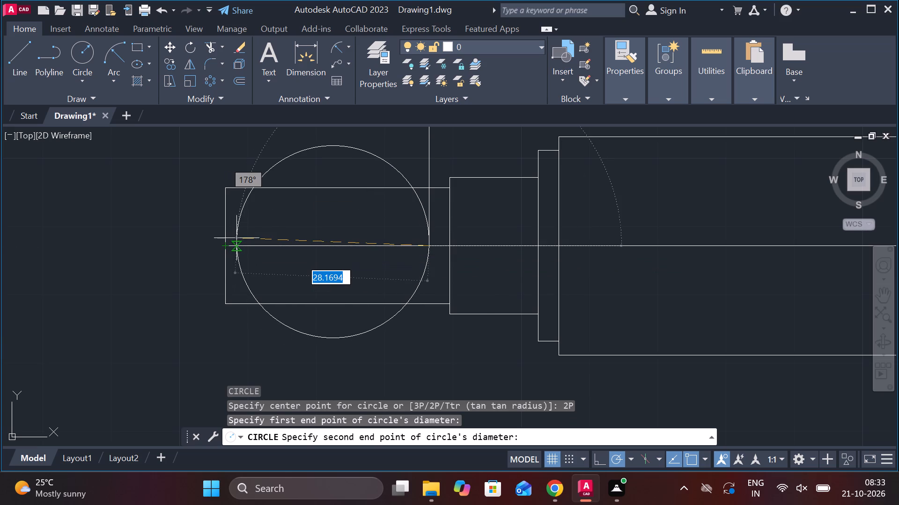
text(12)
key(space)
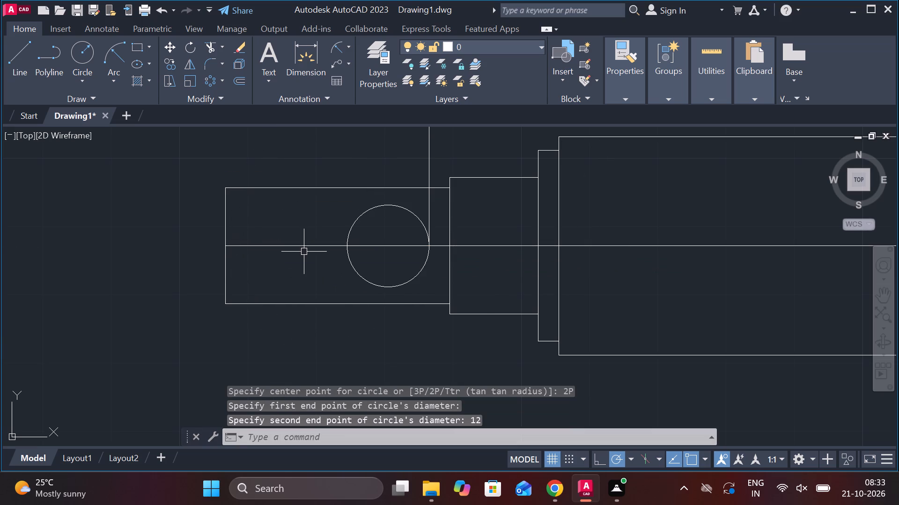
Check the radius of the circle in the left end block without placing a dimension.
click(332, 44)
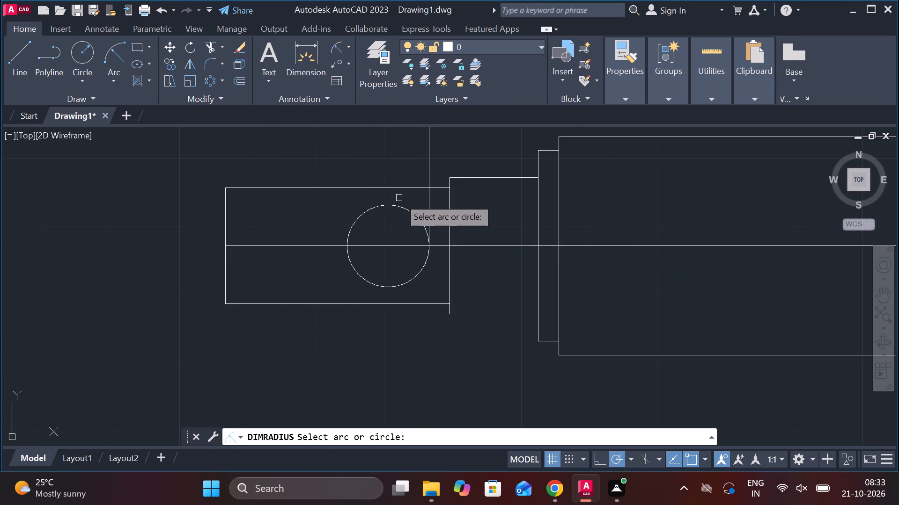
click(393, 207)
scroll(402, 175, down, 1)
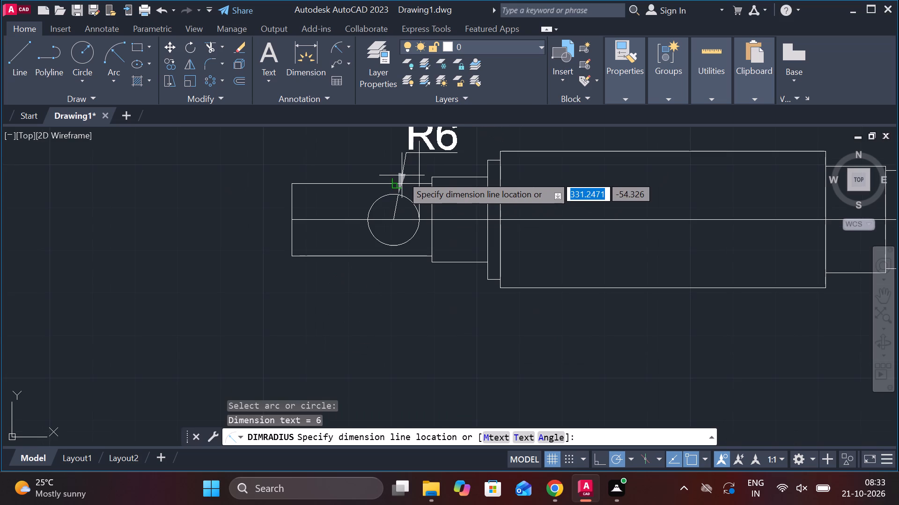
middle_drag(402, 175, 405, 195)
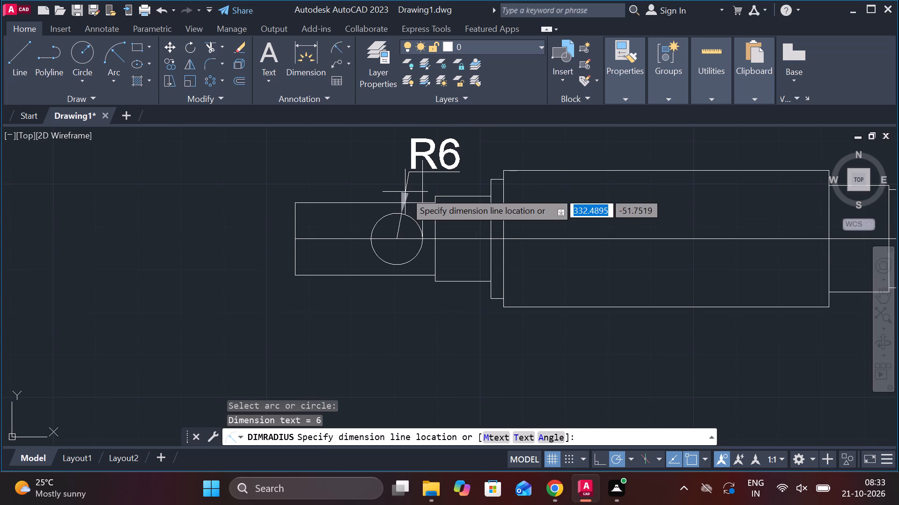
key(Escape)
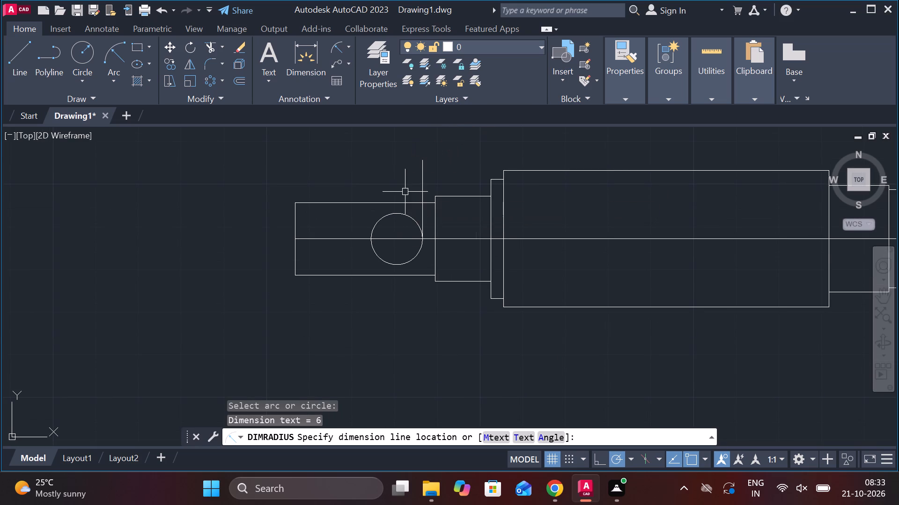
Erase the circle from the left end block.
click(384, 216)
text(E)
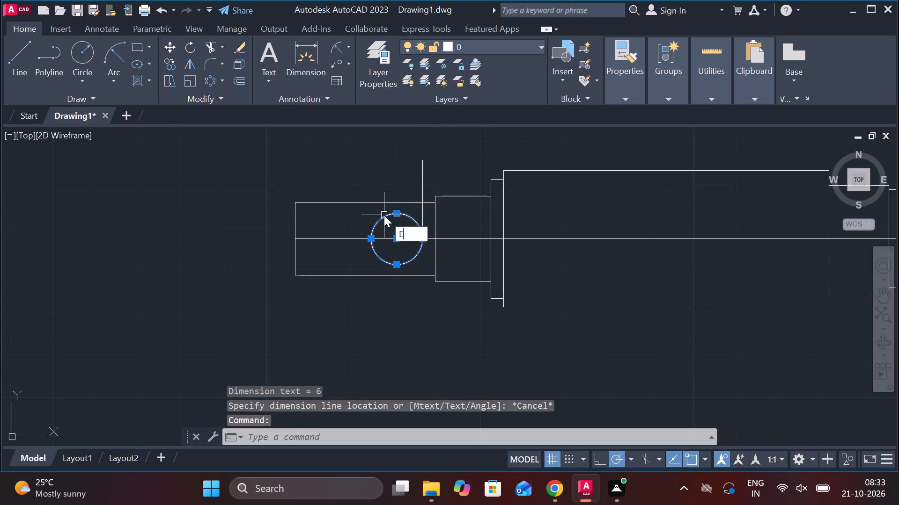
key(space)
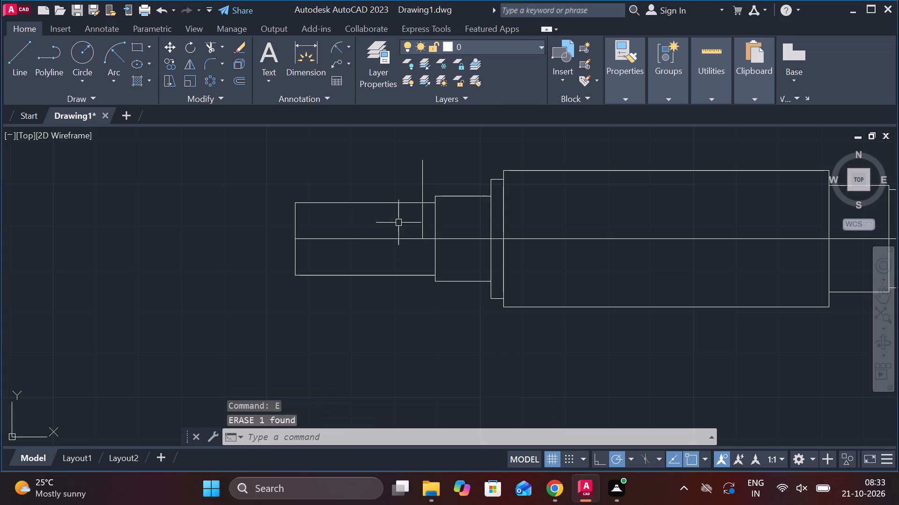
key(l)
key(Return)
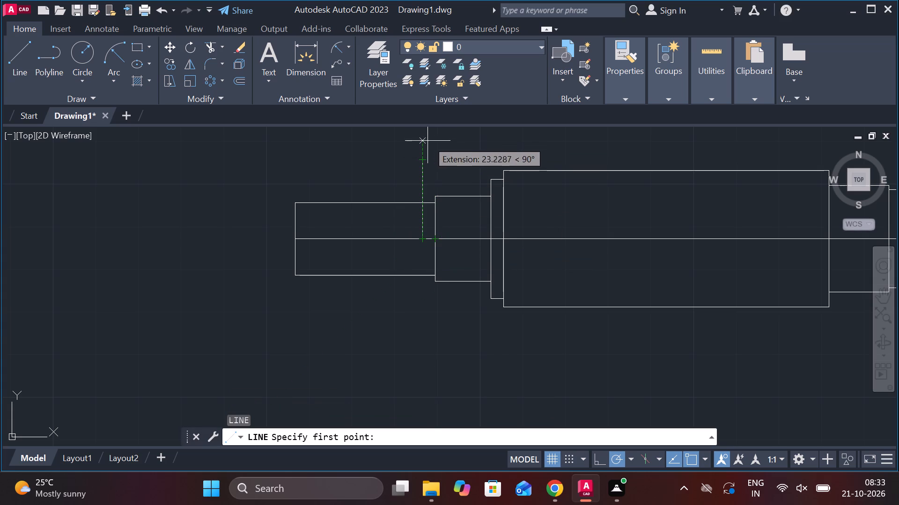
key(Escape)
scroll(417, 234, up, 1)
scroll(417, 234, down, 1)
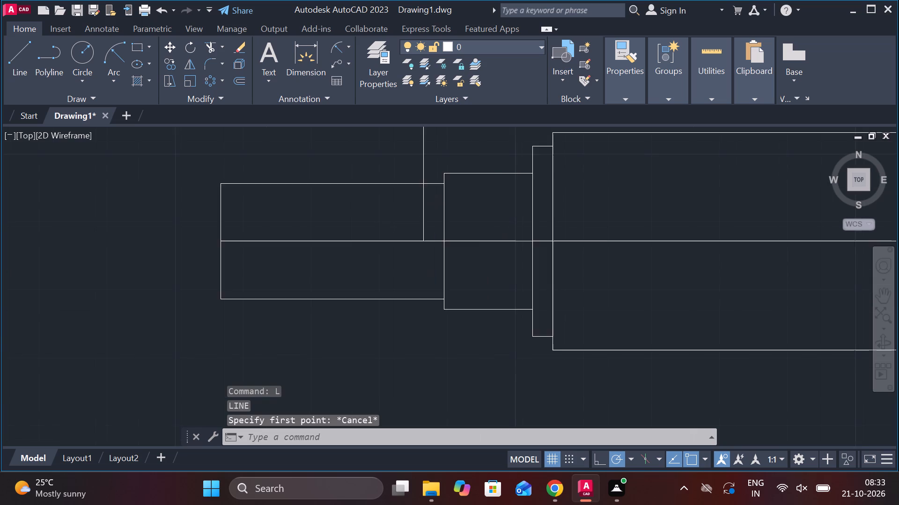
Draw line segments for a 25 by 6 rectangle centred on the axis, extending into the left end block from 3 above the vertical line's foot.
key(l)
key(Return)
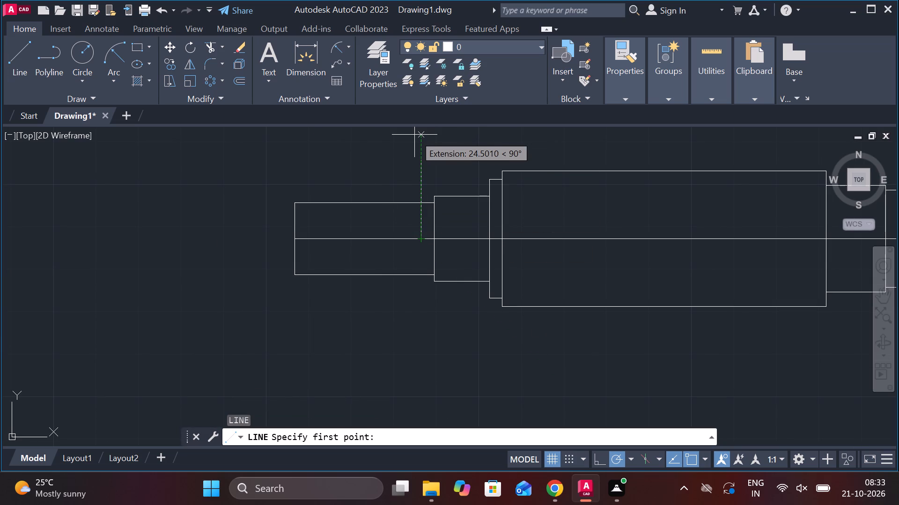
key(3)
key(Return)
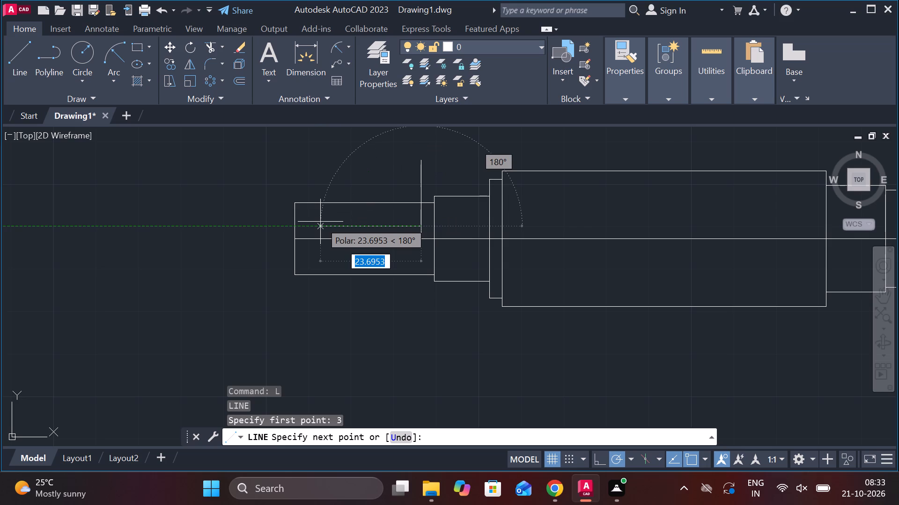
text(25)
key(space)
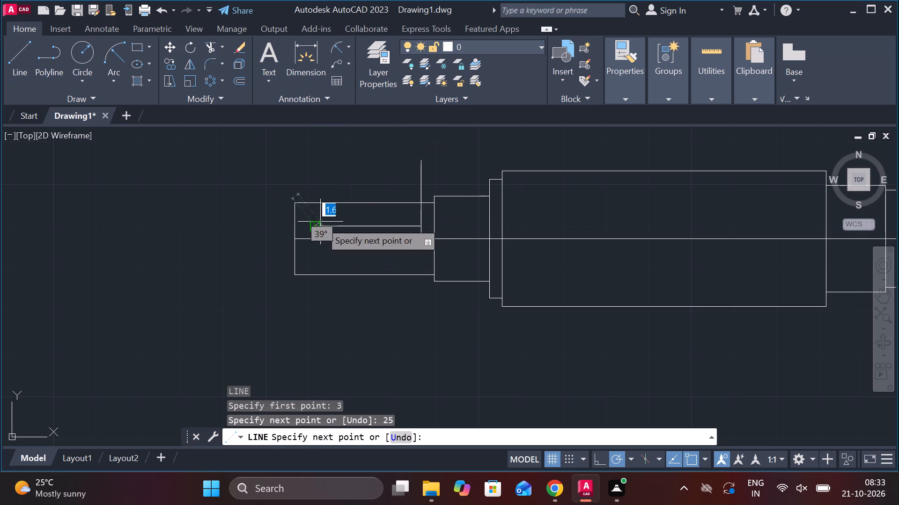
key(6)
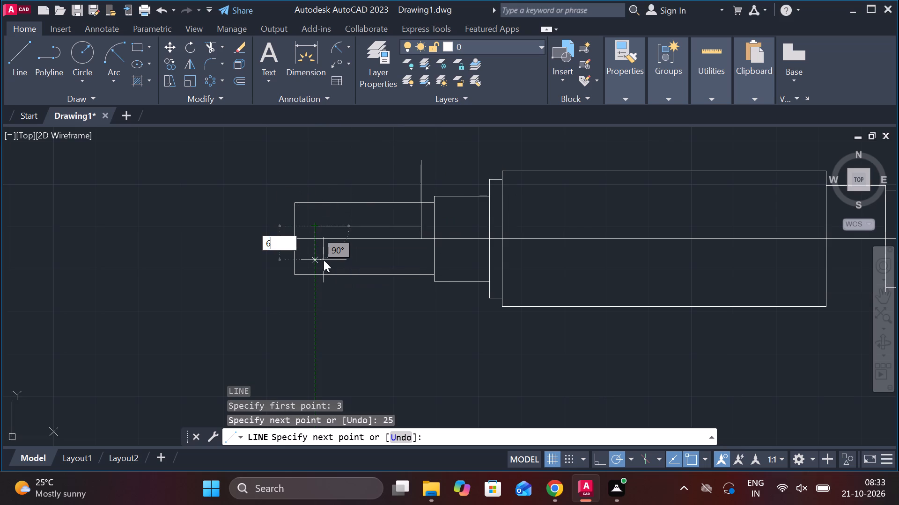
key(Return)
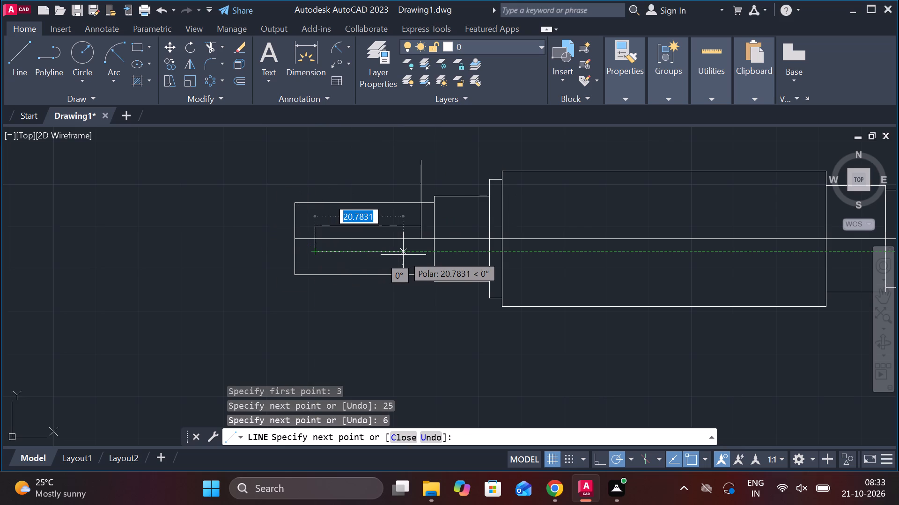
text(24)
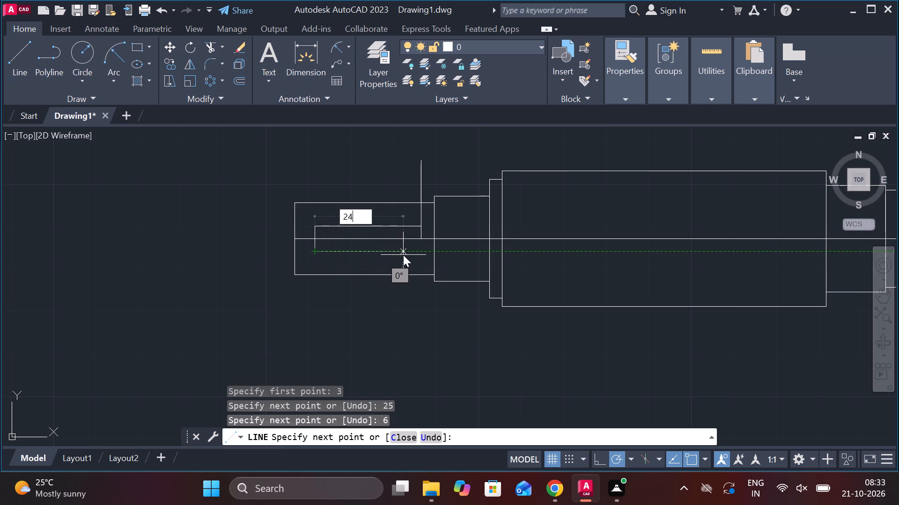
key(BackSpace)
text(5)
key(space)
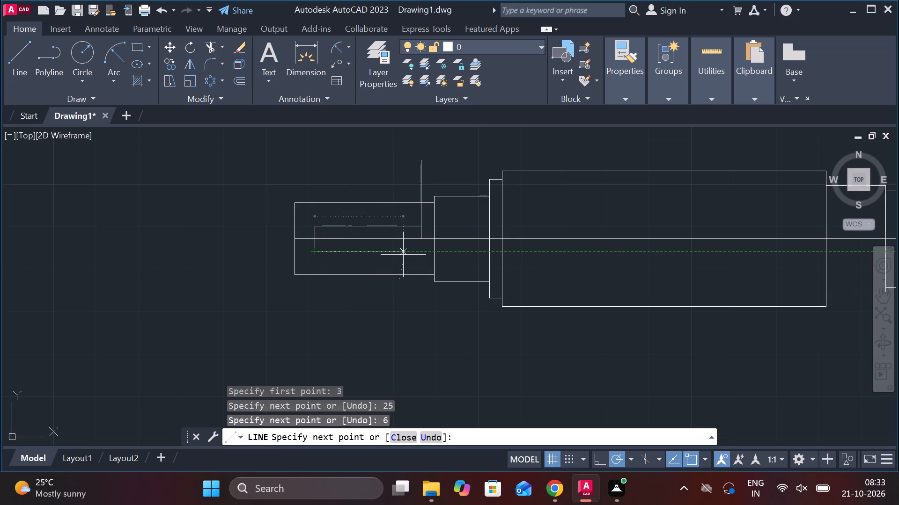
scroll(400, 233, up, 1)
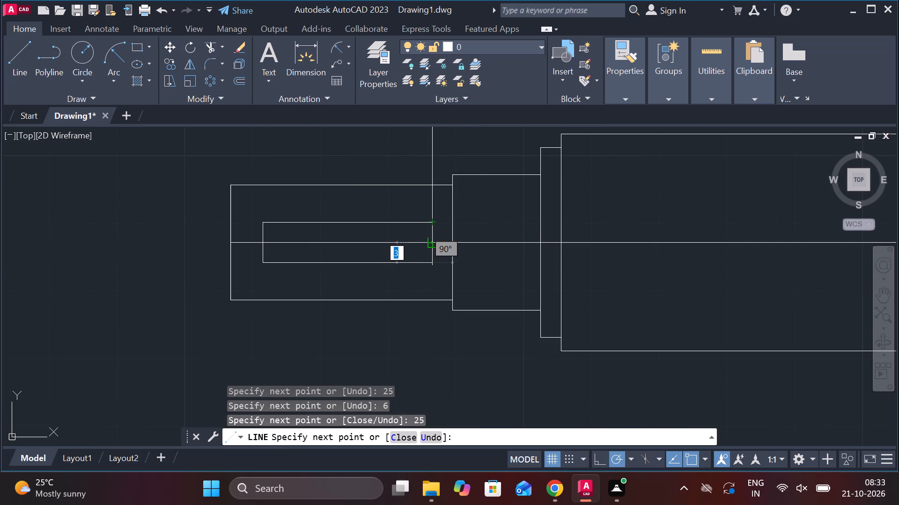
click(433, 243)
key(Escape)
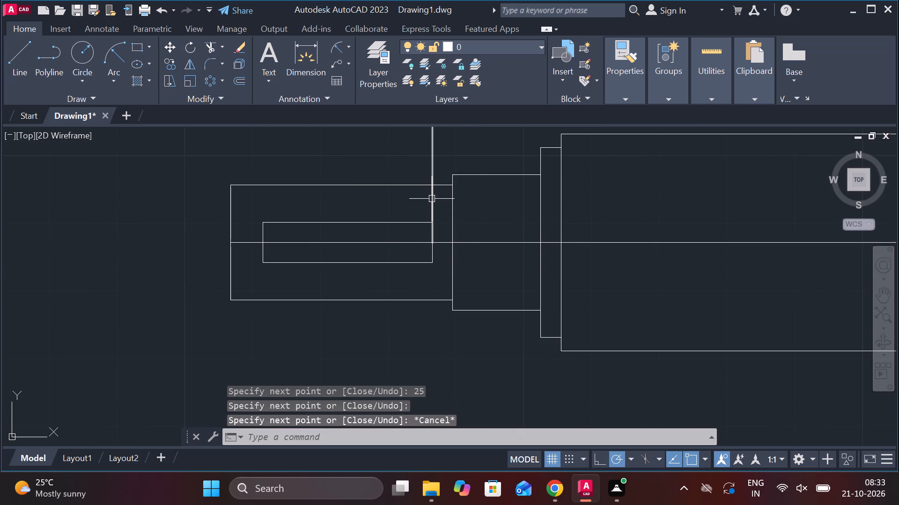
Erase the long vertical construction line rising from the axis in the left end block.
click(431, 200)
text(E)
key(space)
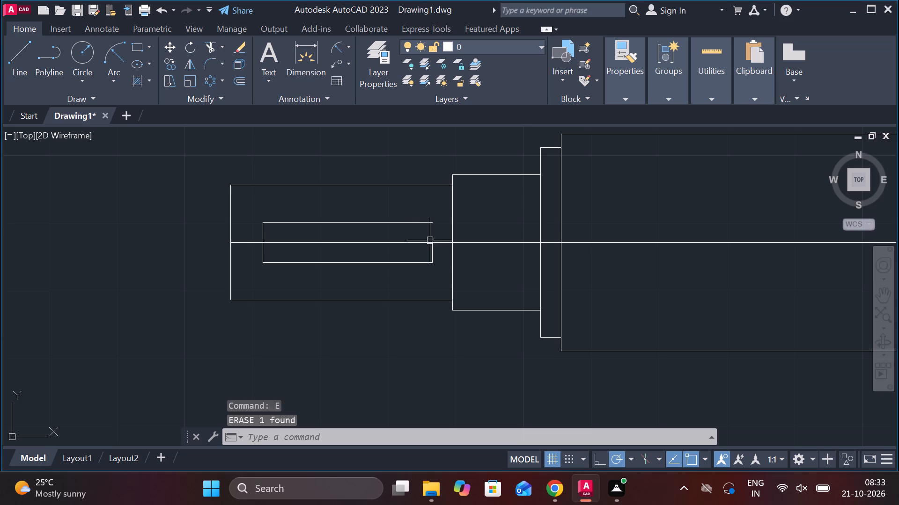
Extend the rectangle's short inner-end line up from the axis to its upper edge, closing the outline.
text(EX)
key(space)
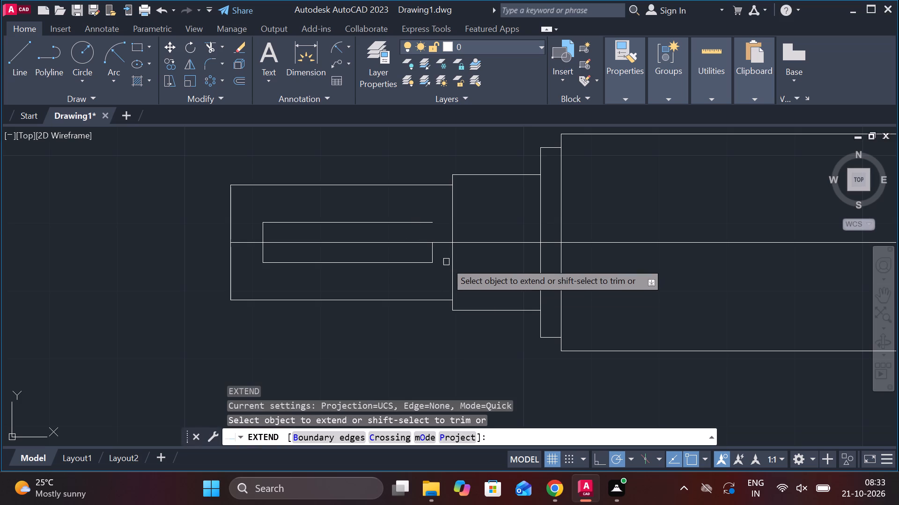
click(430, 256)
key(ctrl+z)
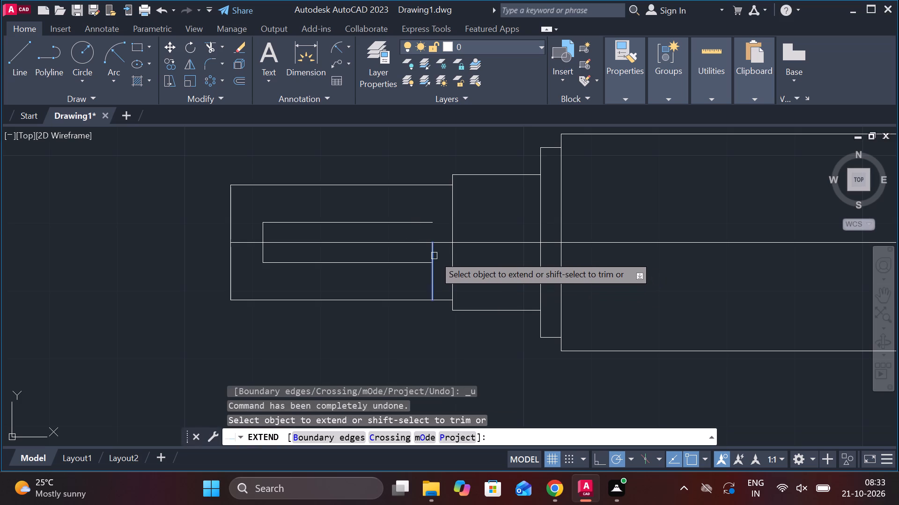
click(434, 250)
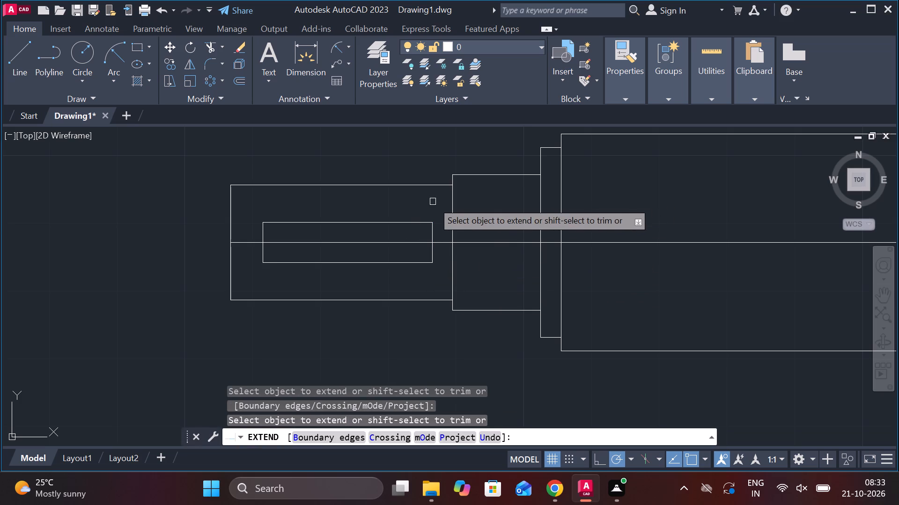
key(Escape)
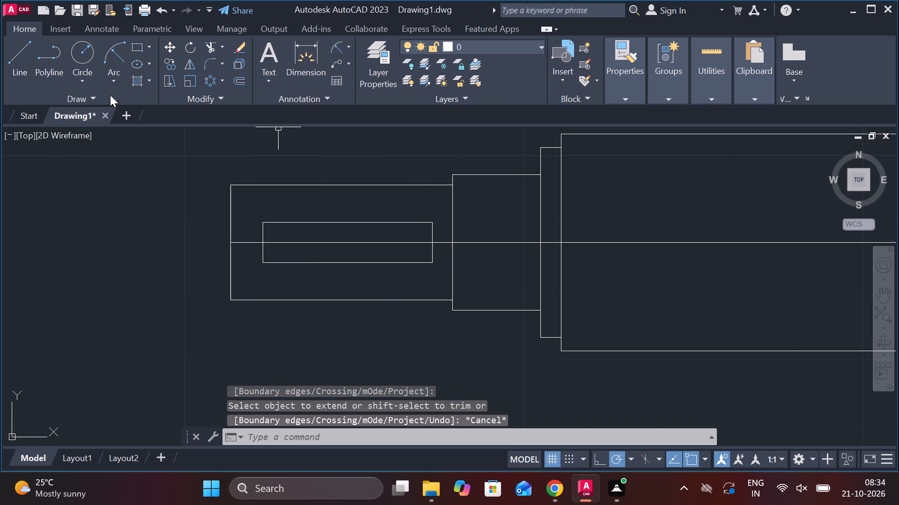
Draw a circle at each end of the 25 by 6 rectangle, tangent to its three adjoining sides.
click(77, 77)
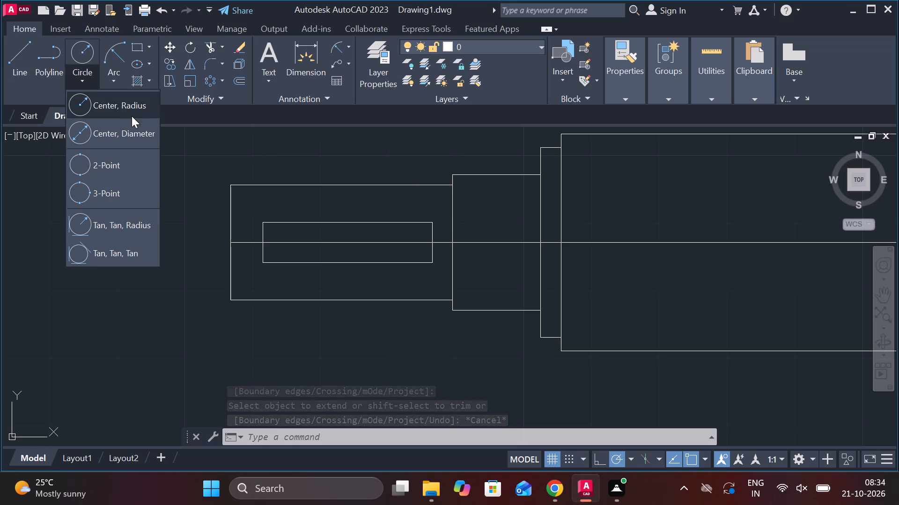
click(108, 250)
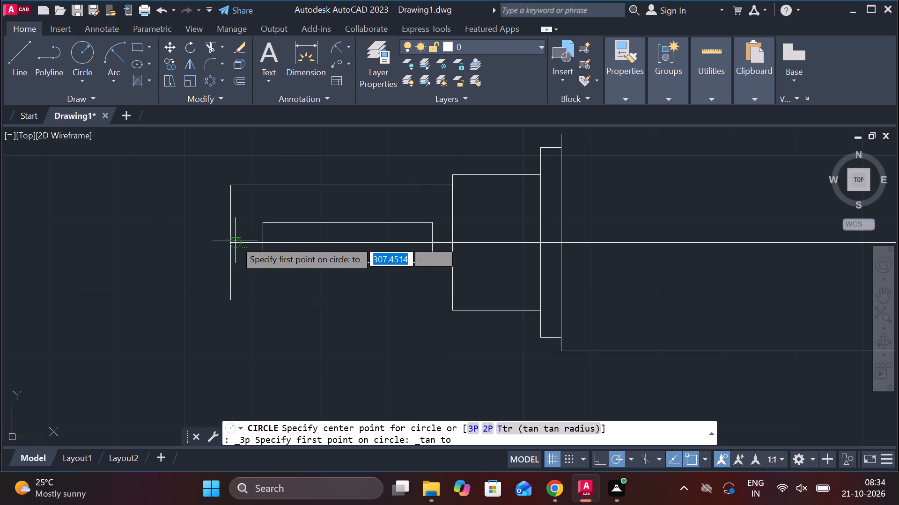
click(275, 228)
click(261, 236)
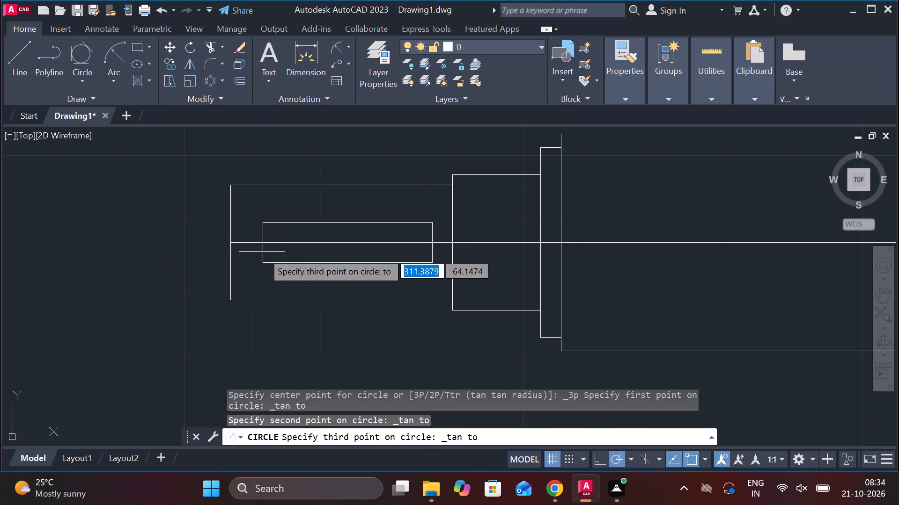
click(272, 259)
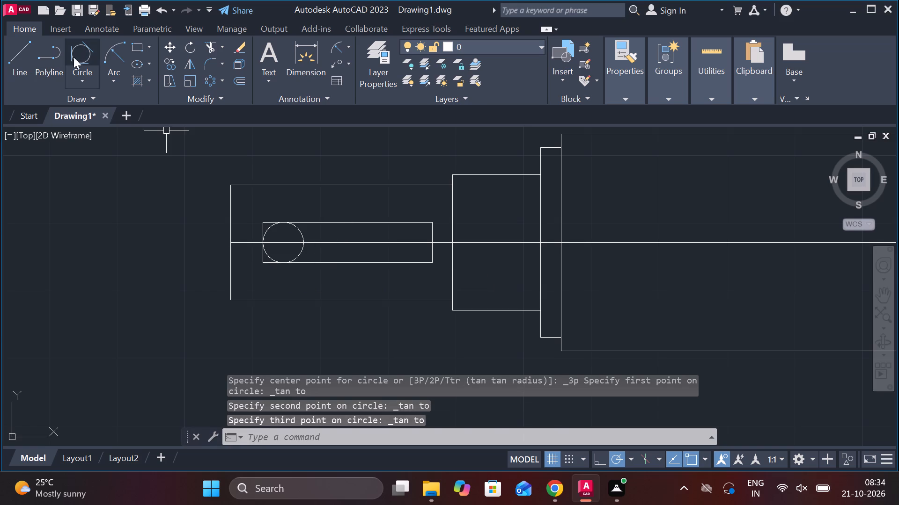
click(75, 56)
click(406, 225)
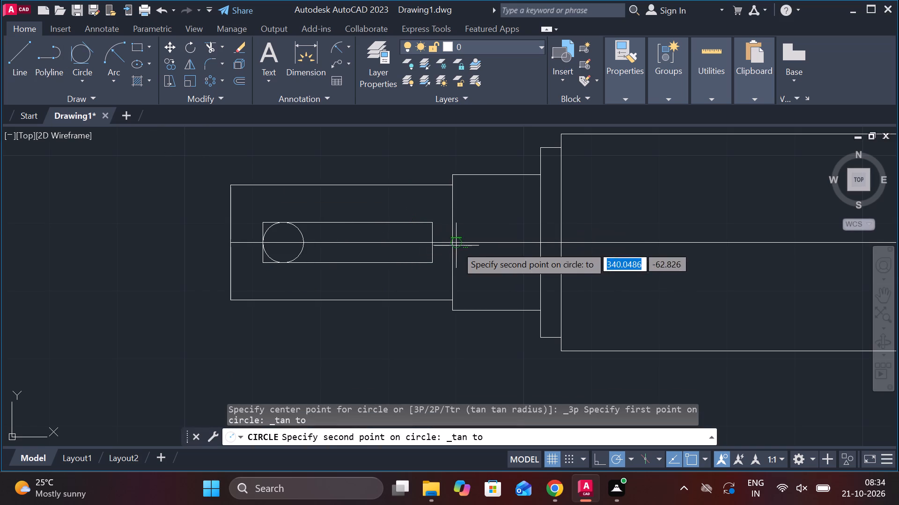
click(432, 236)
click(420, 256)
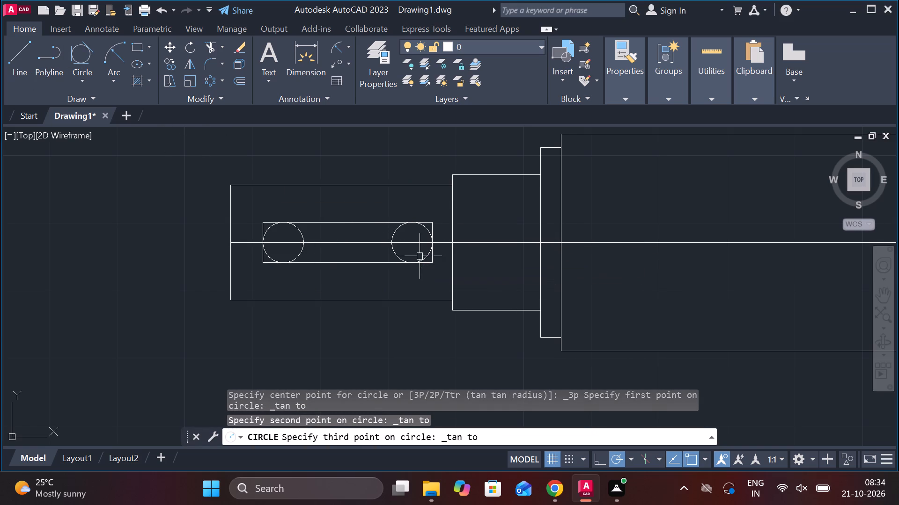
Trim away the inward-facing halves of both circles inside the rectangle.
text(TR)
key(space)
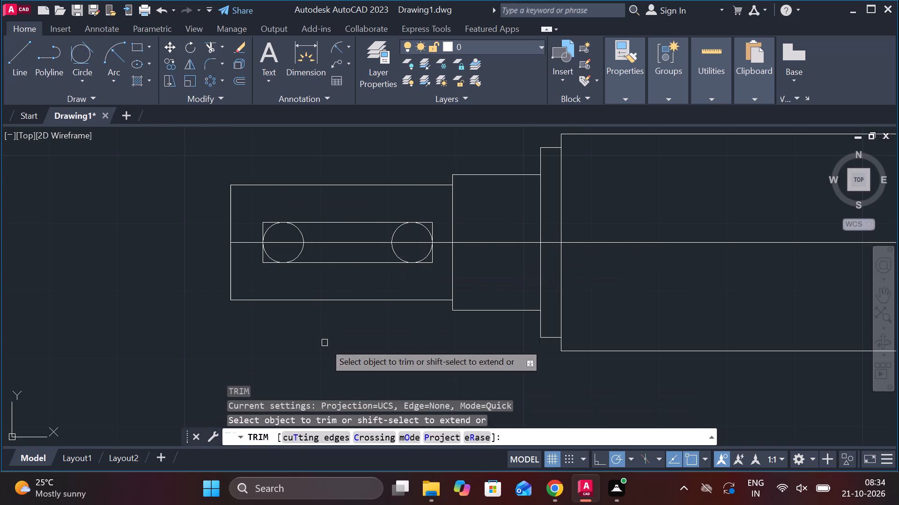
click(303, 234)
click(304, 255)
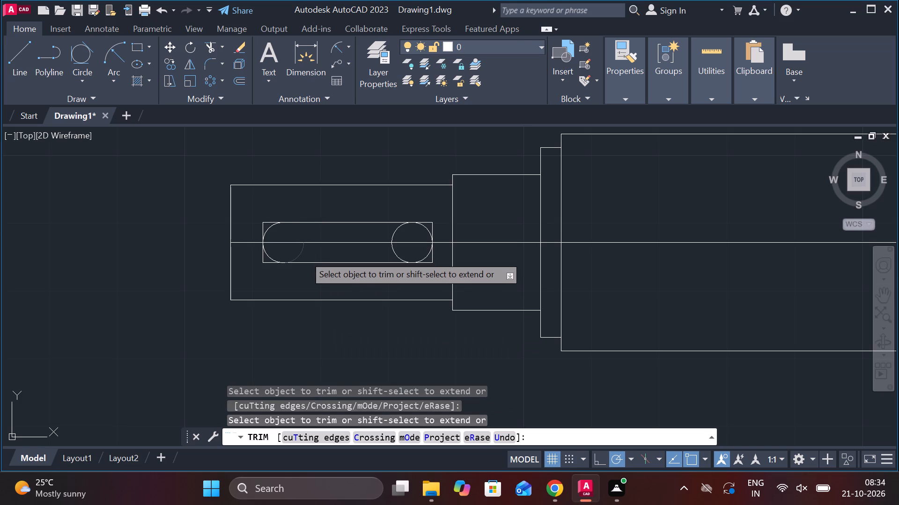
click(398, 256)
click(392, 238)
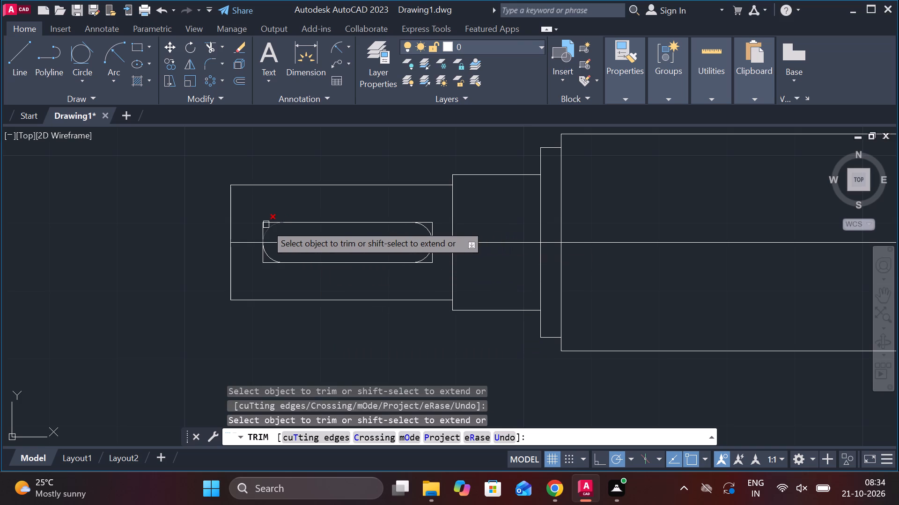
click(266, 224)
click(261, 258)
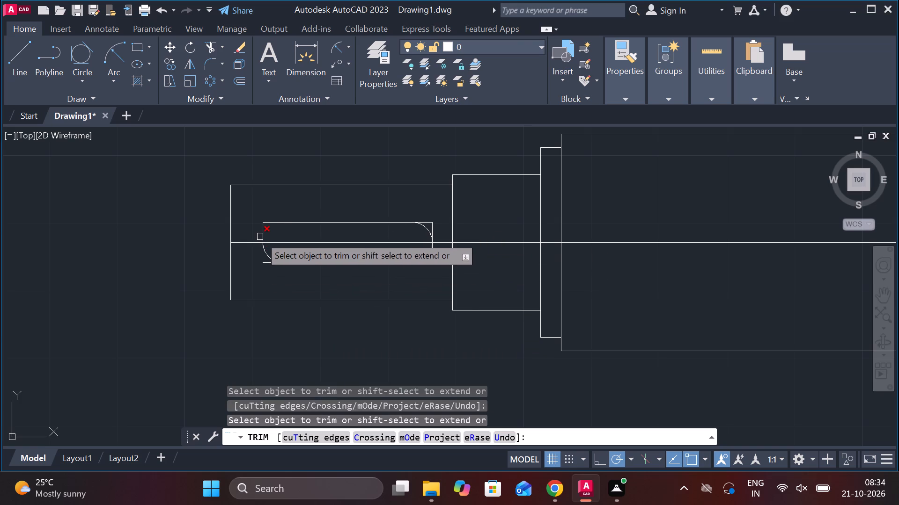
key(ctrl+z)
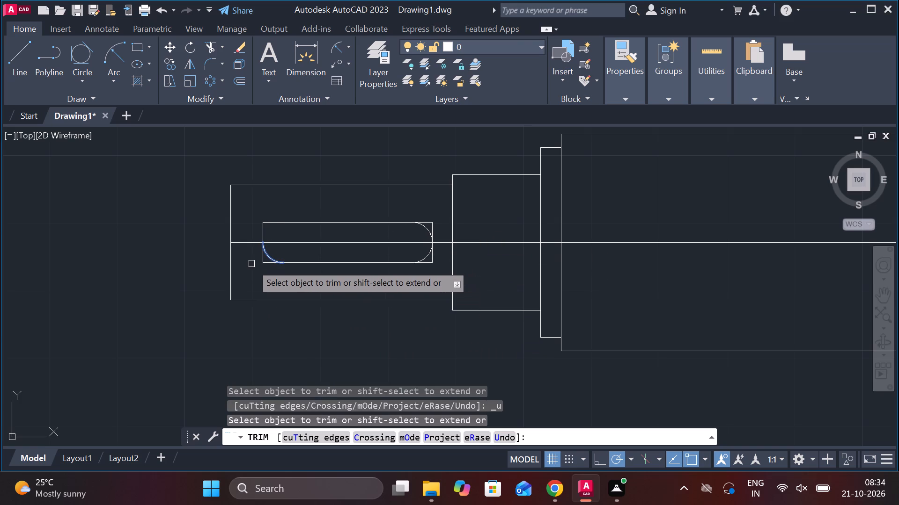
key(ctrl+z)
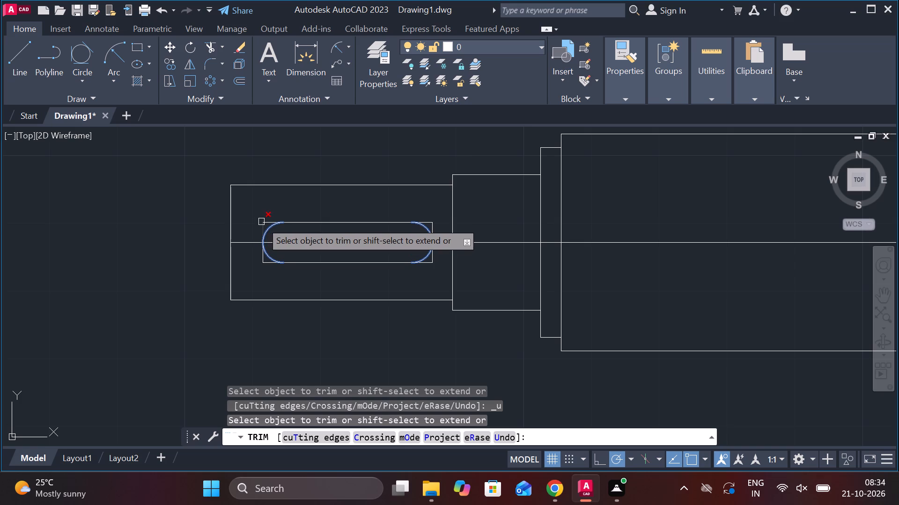
Trim off the rectangle's square corners outside the end arcs to leave a round-ended slot.
click(261, 222)
click(264, 222)
click(261, 259)
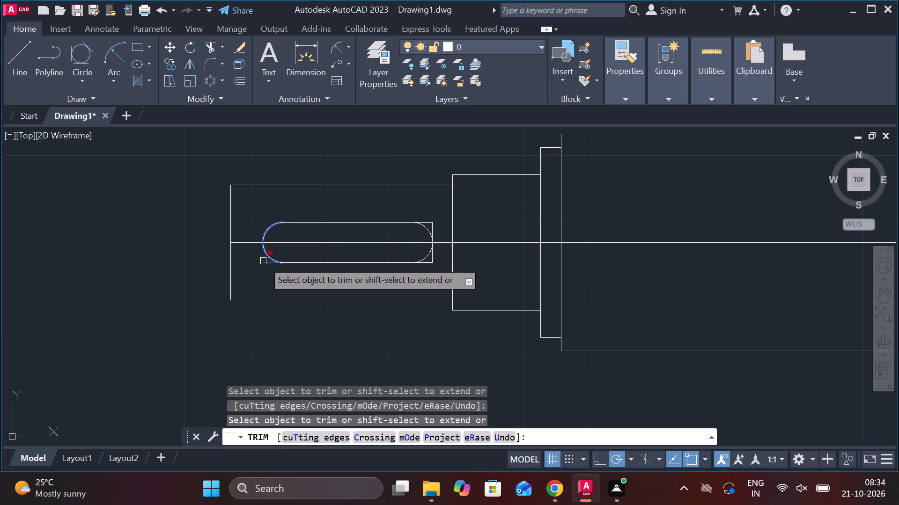
click(263, 261)
click(429, 224)
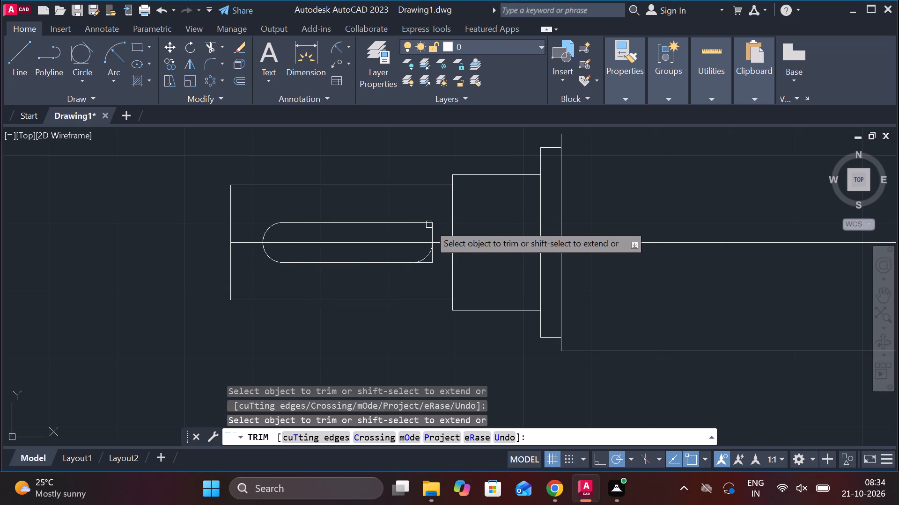
key(ctrl+z)
click(435, 222)
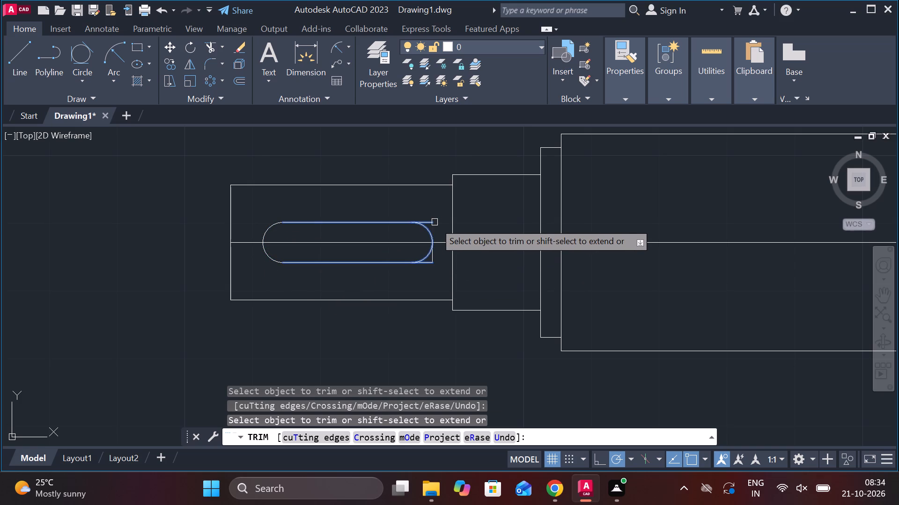
click(432, 222)
click(434, 258)
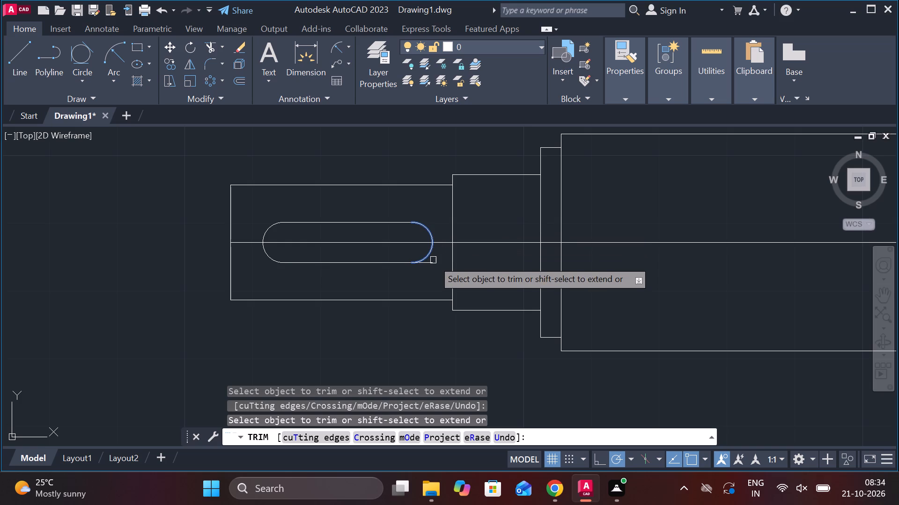
click(432, 263)
key(Escape)
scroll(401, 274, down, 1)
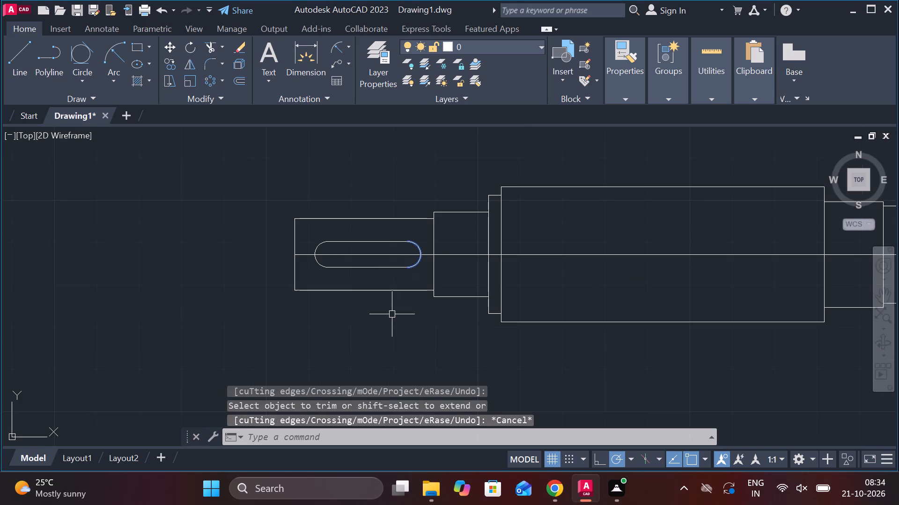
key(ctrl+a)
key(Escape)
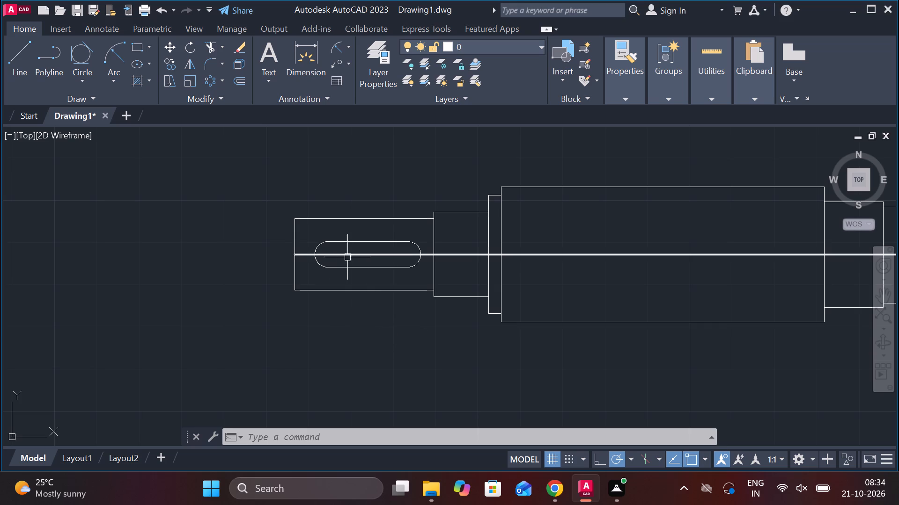
Draw a vertical line across the full height of the slotted end section, 30 mm from its shoulder.
scroll(305, 274, up, 1)
key(l)
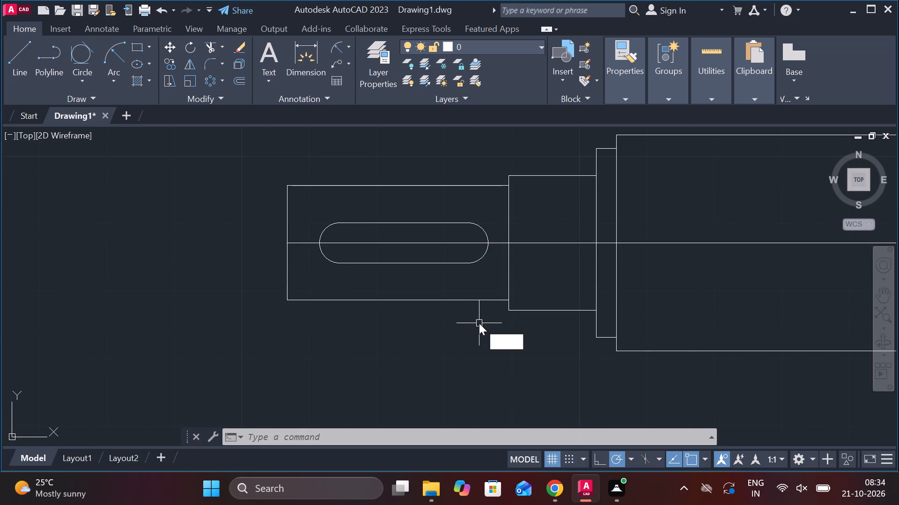
key(Return)
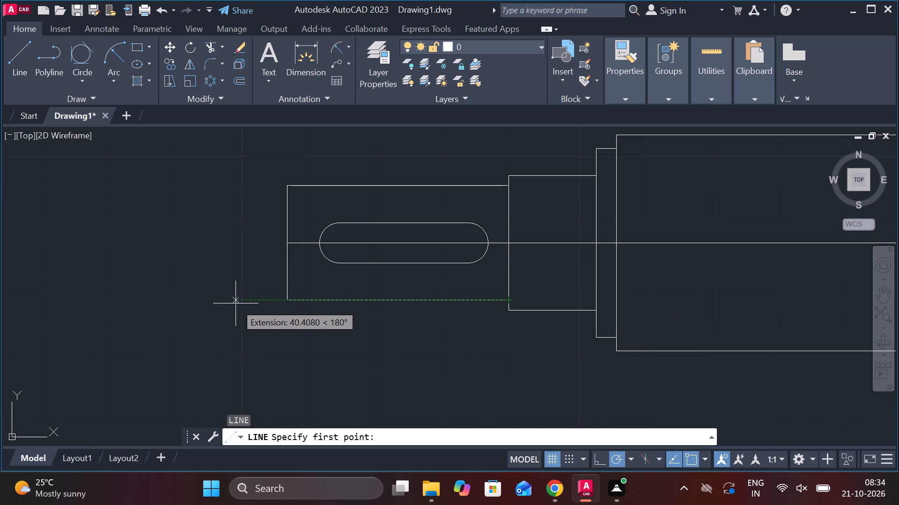
text(30)
key(Return)
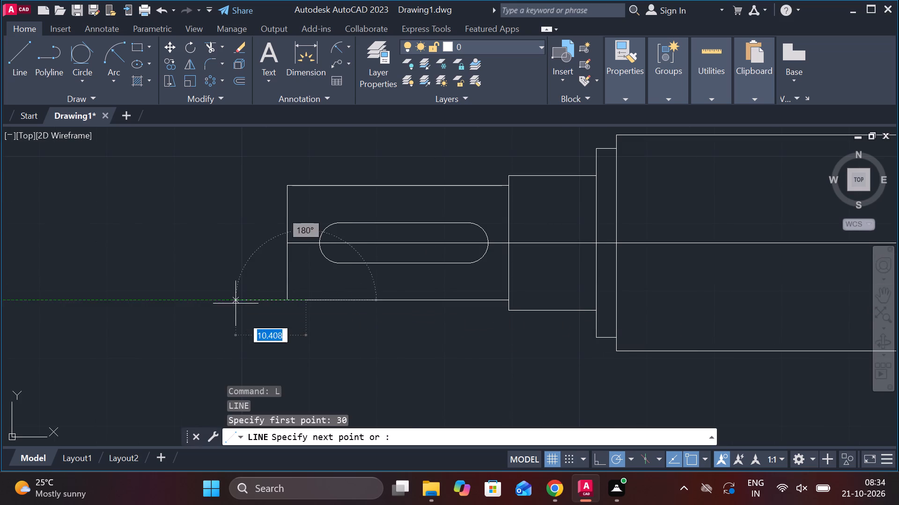
click(307, 185)
key(Escape)
Offset that vertical line 1.3 mm toward the shaft's slotted end face.
click(308, 216)
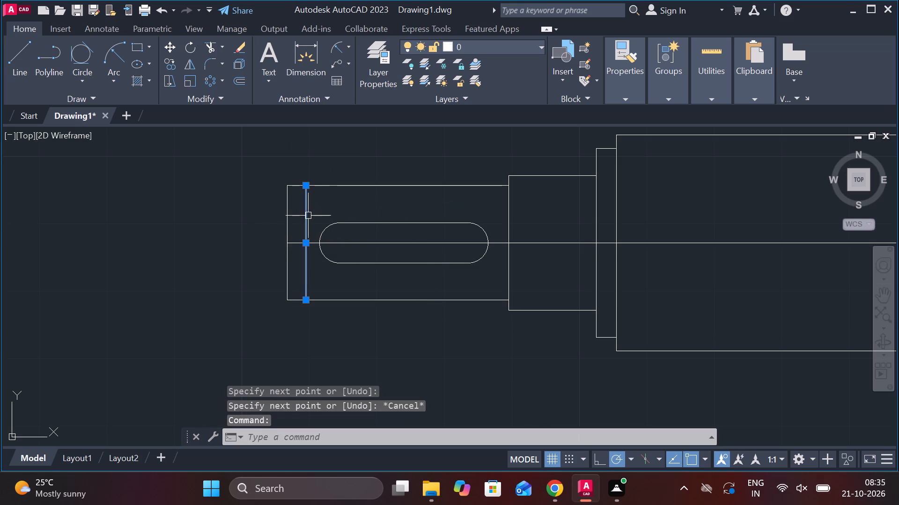
key(o)
key(Return)
key(Return)
scroll(305, 214, up, 1)
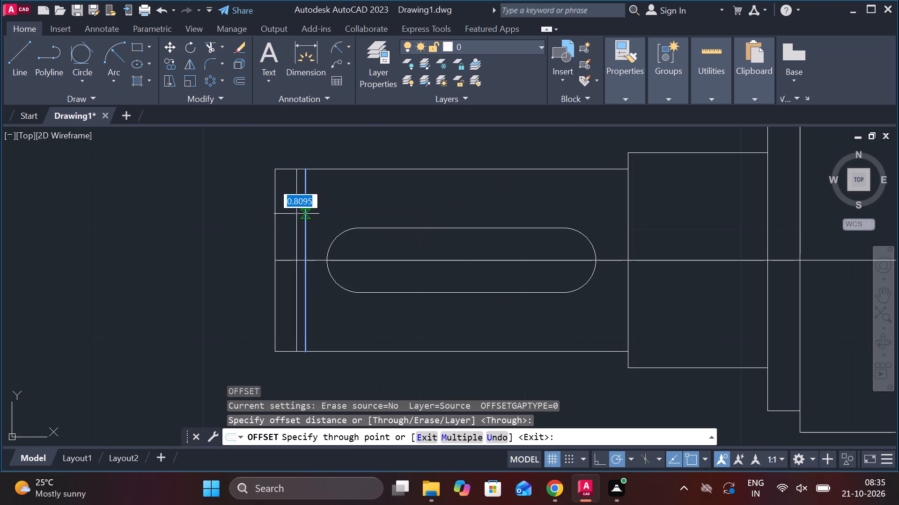
key(1)
key(period)
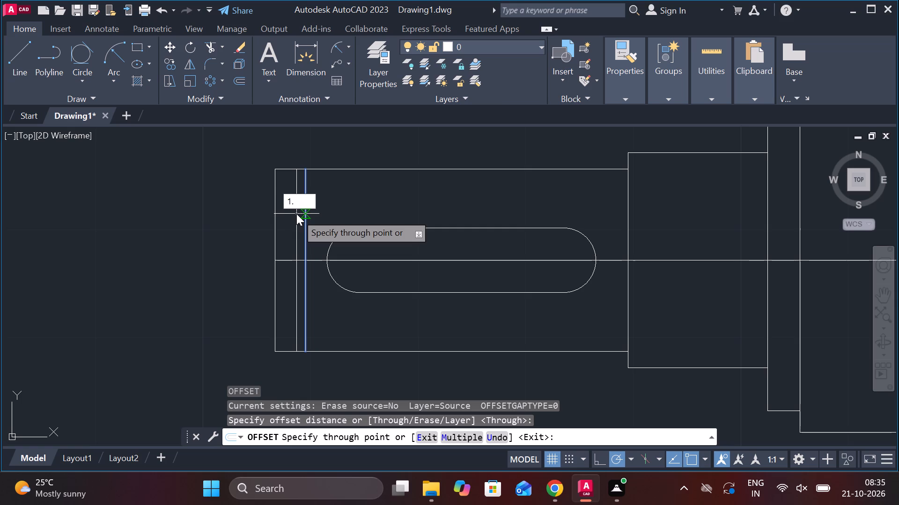
key(3)
key(Return)
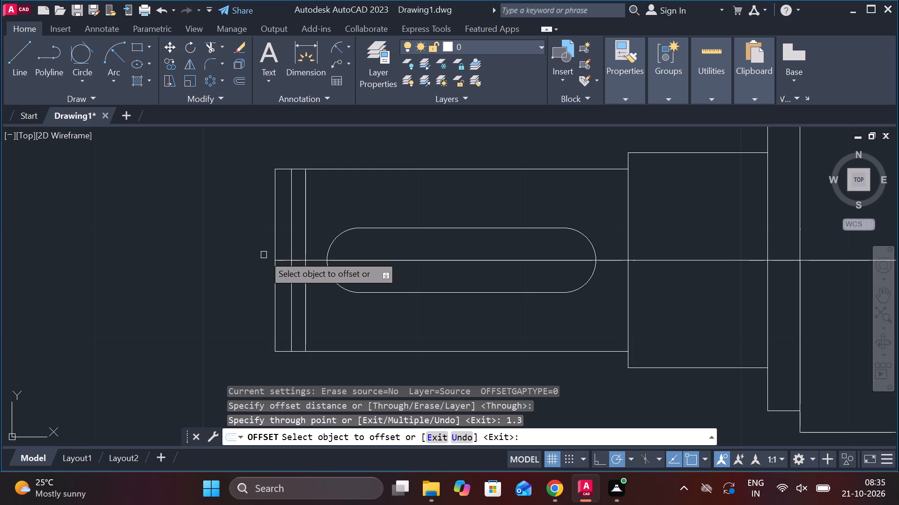
scroll(264, 255, down, 1)
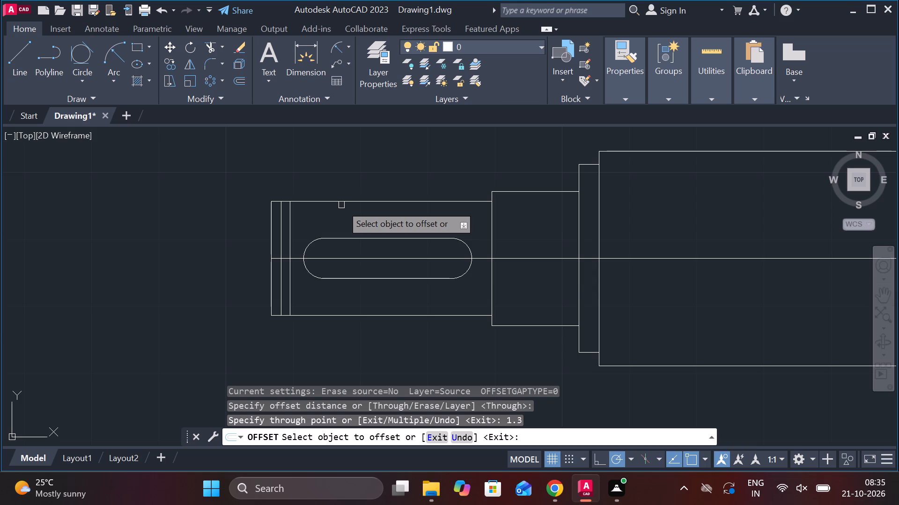
scroll(309, 191, up, 2)
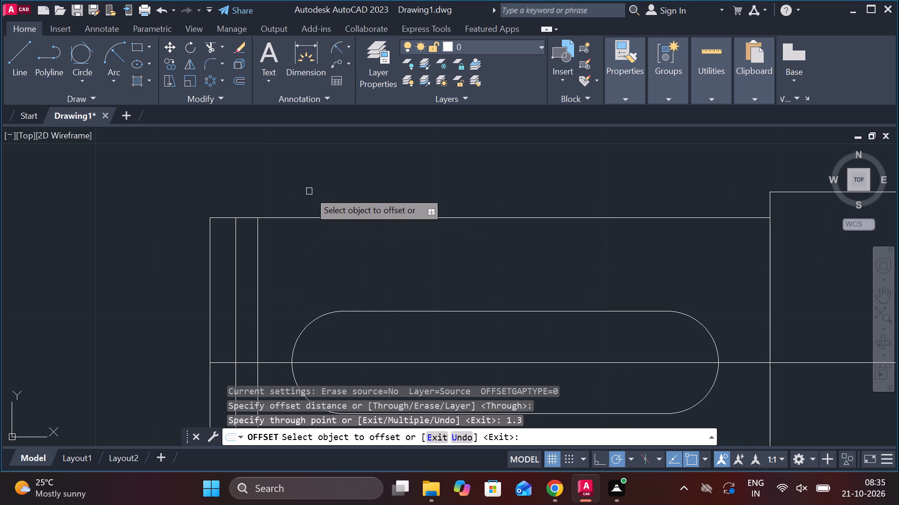
scroll(309, 191, down, 3)
scroll(248, 294, up, 2)
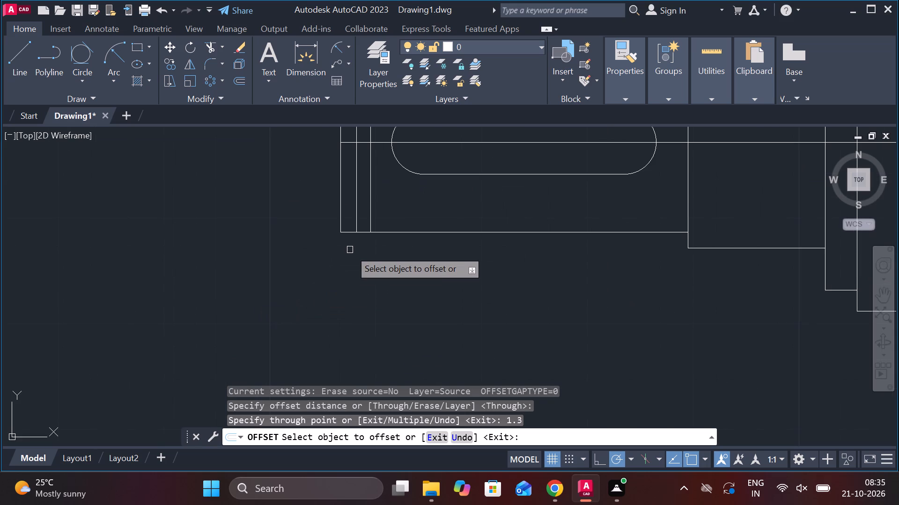
scroll(350, 250, down, 4)
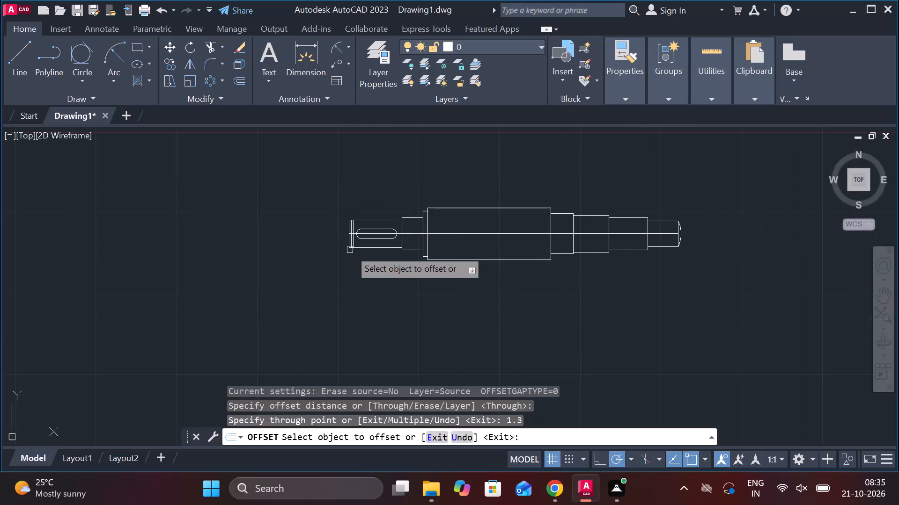
key(Escape)
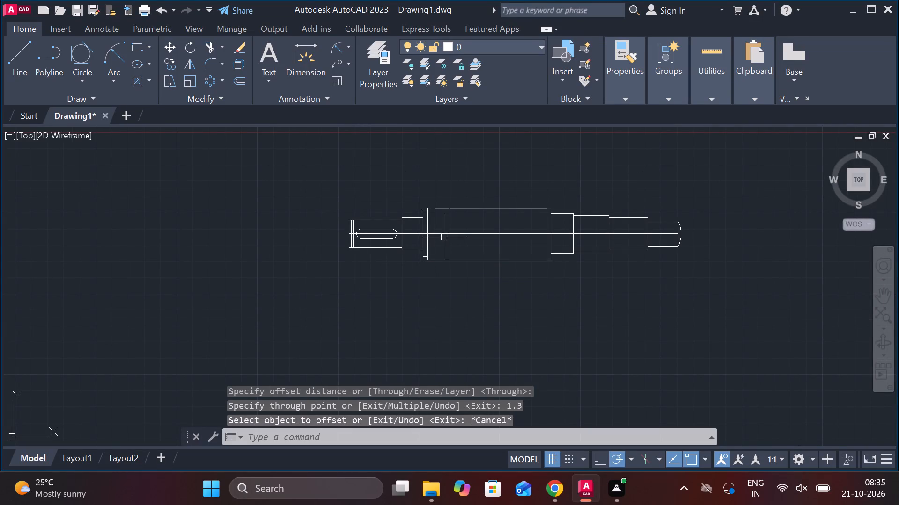
Set the linetype of the shaft's axis line to CENTER.
click(457, 235)
click(622, 90)
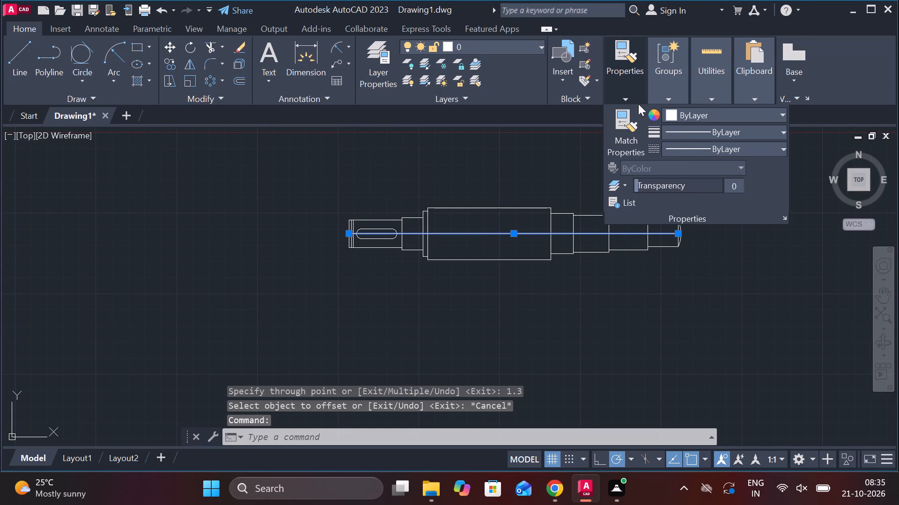
click(706, 147)
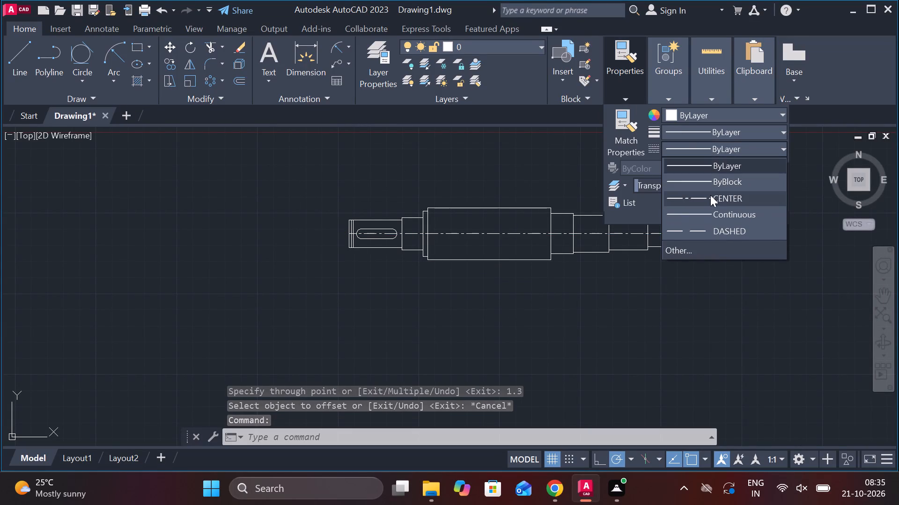
click(710, 195)
key(grave)
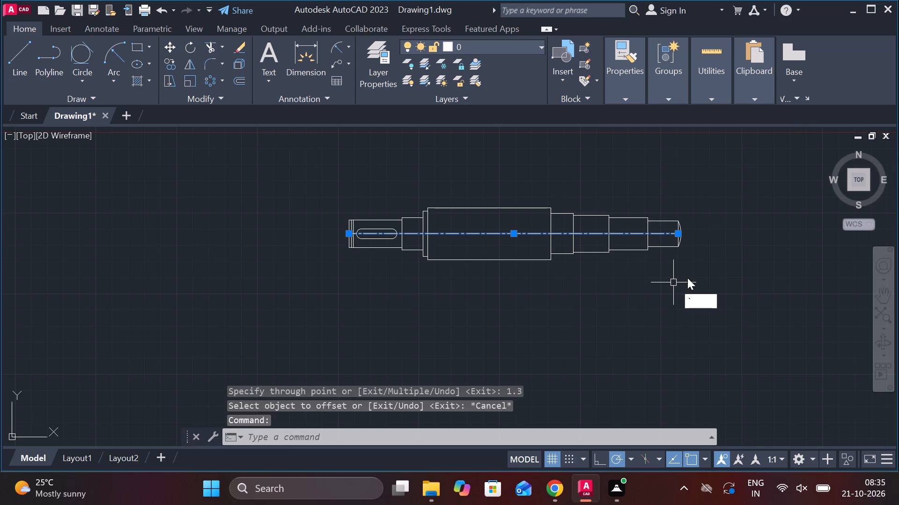
key(grave)
key(Escape)
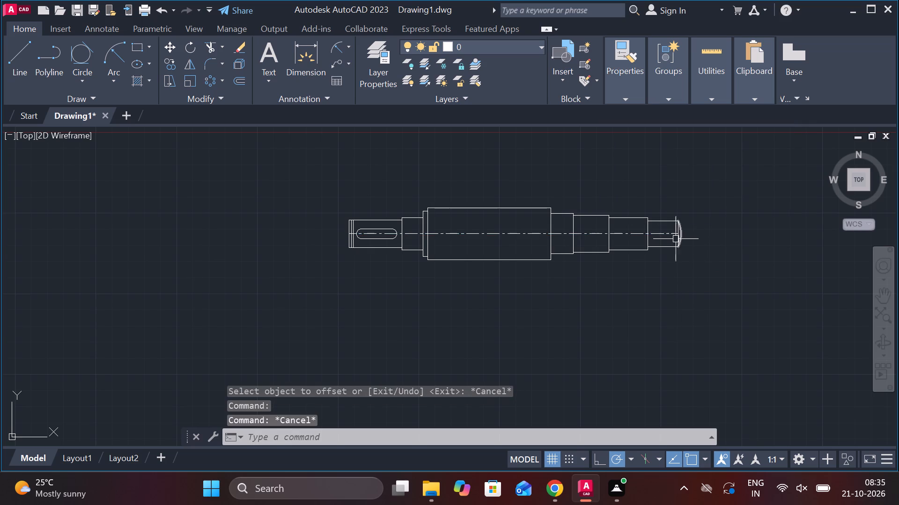
Lengthen the axis line outward at both ends, past the rounded end and past the slotted end of the shaft.
click(662, 236)
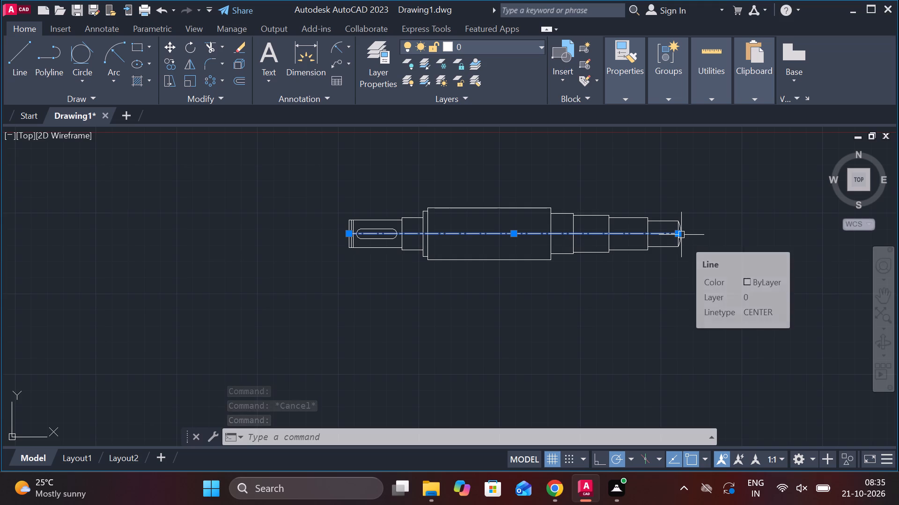
scroll(681, 234, up, 2)
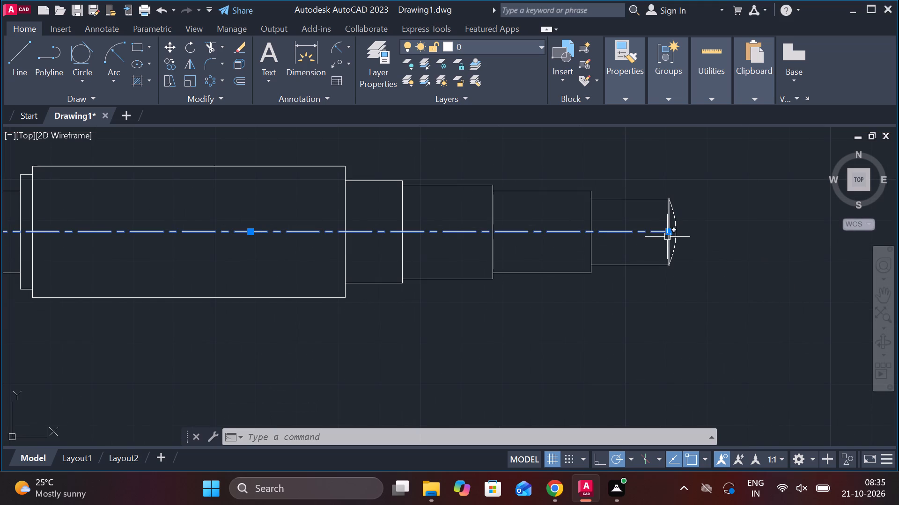
click(702, 269)
click(763, 255)
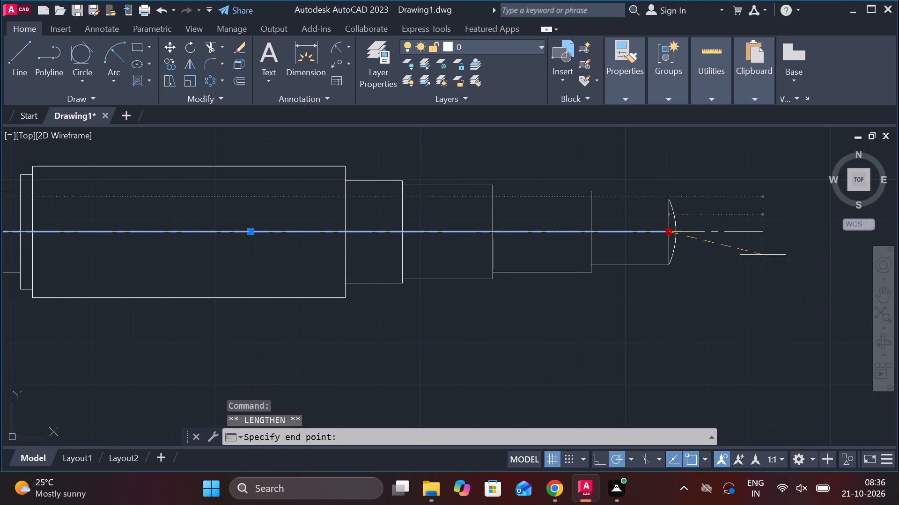
key(Escape)
scroll(724, 259, down, 3)
scroll(575, 269, up, 2)
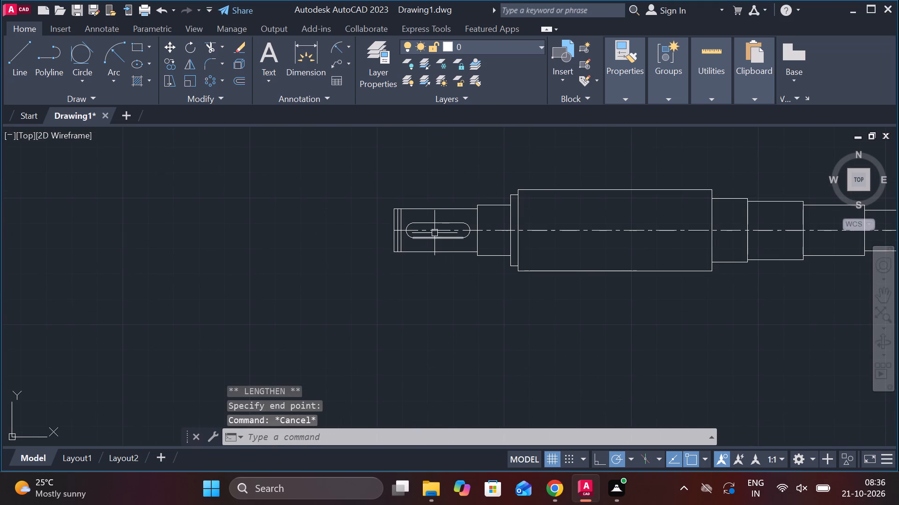
click(435, 230)
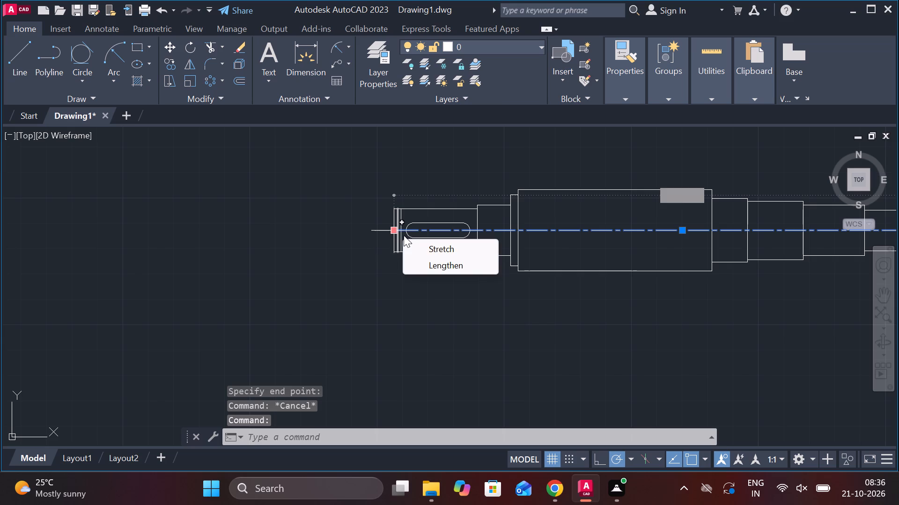
click(433, 260)
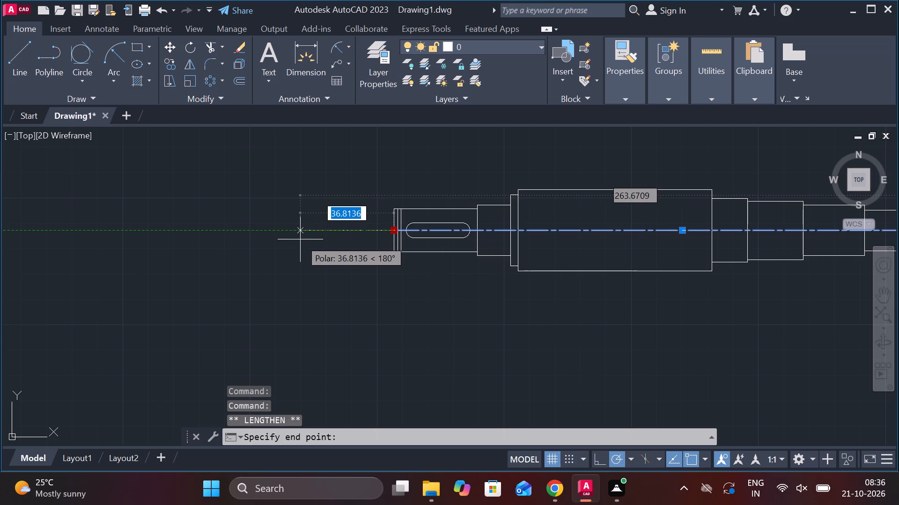
click(285, 237)
key(Escape)
Draw an 18 mm diameter circle centred on the axis line's endpoint beyond the slotted end.
scroll(365, 265, down, 2)
middle_drag(389, 267, 443, 272)
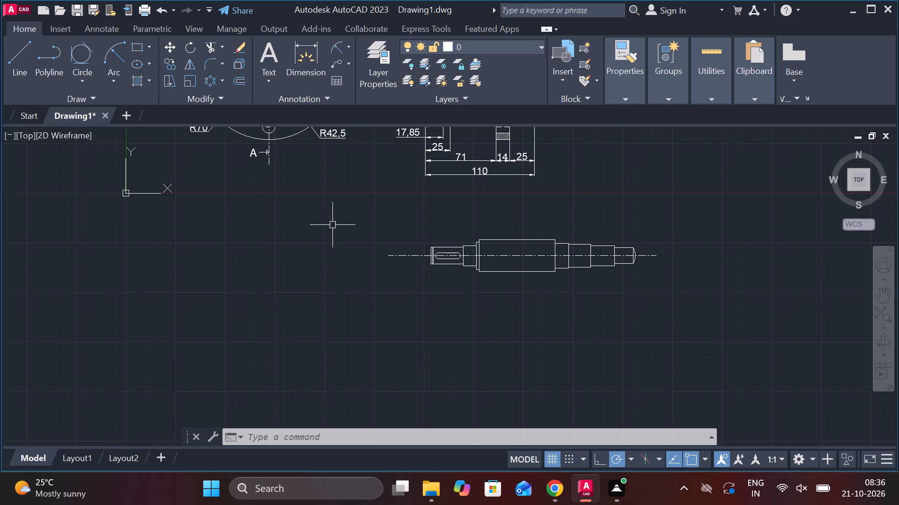
scroll(335, 248, up, 1)
middle_drag(364, 266, 382, 277)
text(C)
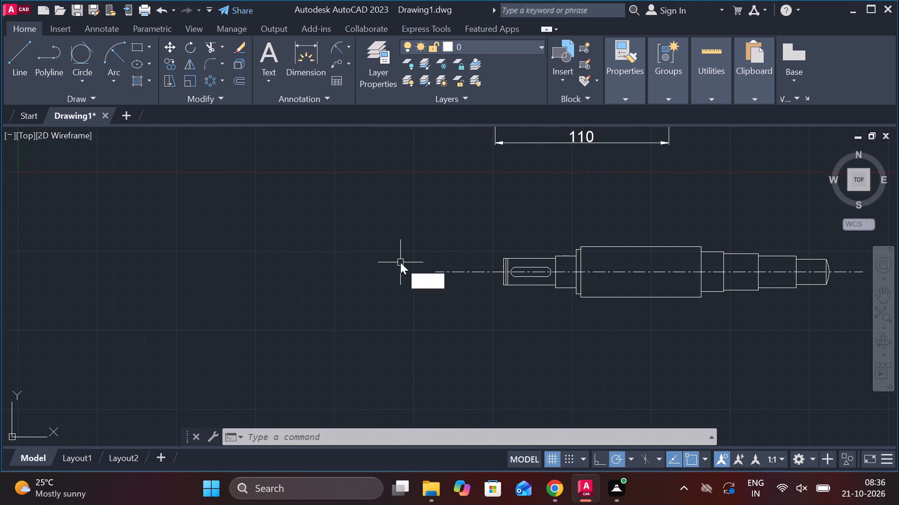
key(space)
click(432, 270)
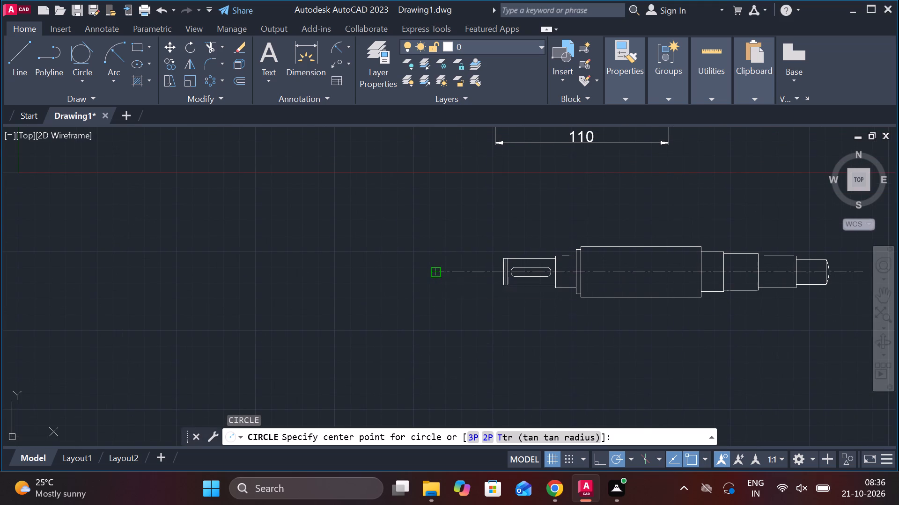
text(D 18)
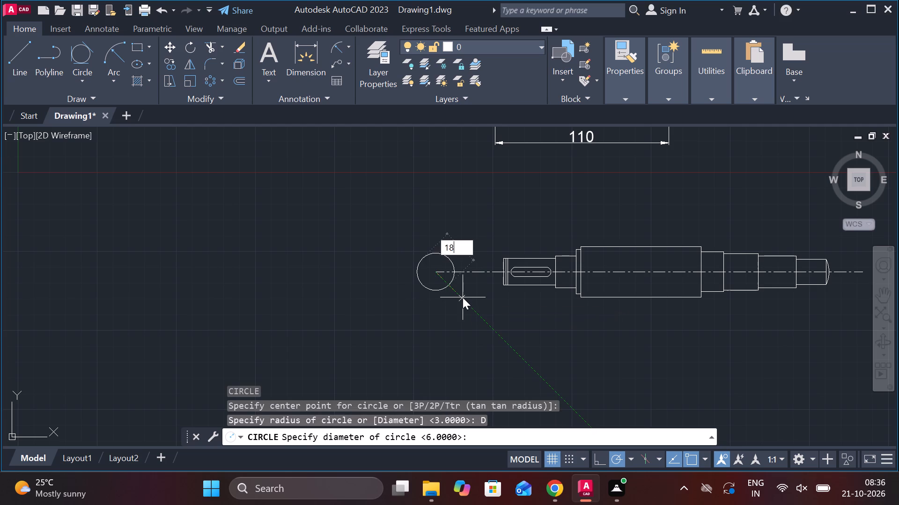
key(Return)
Draw a horizontal line about 17 mm long, from 3 mm above the circle's centre outward past its left side.
scroll(427, 251, up, 1)
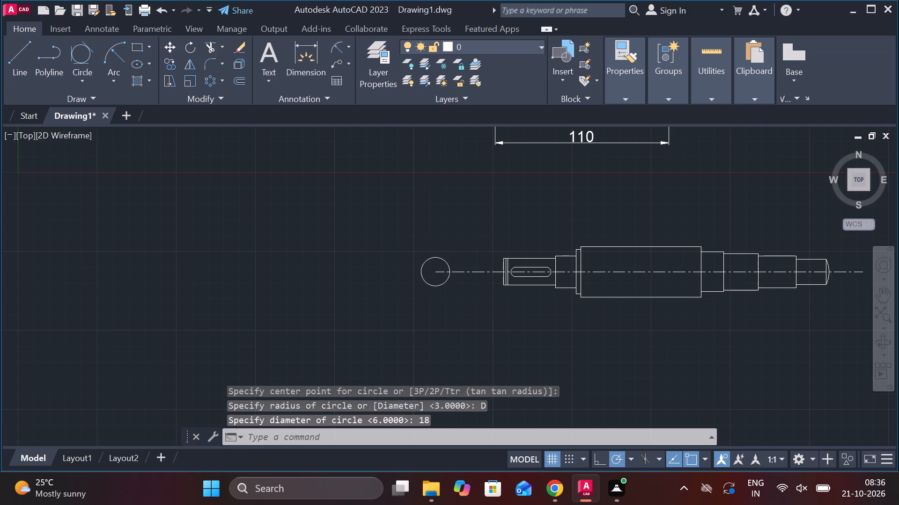
scroll(427, 251, up, 1)
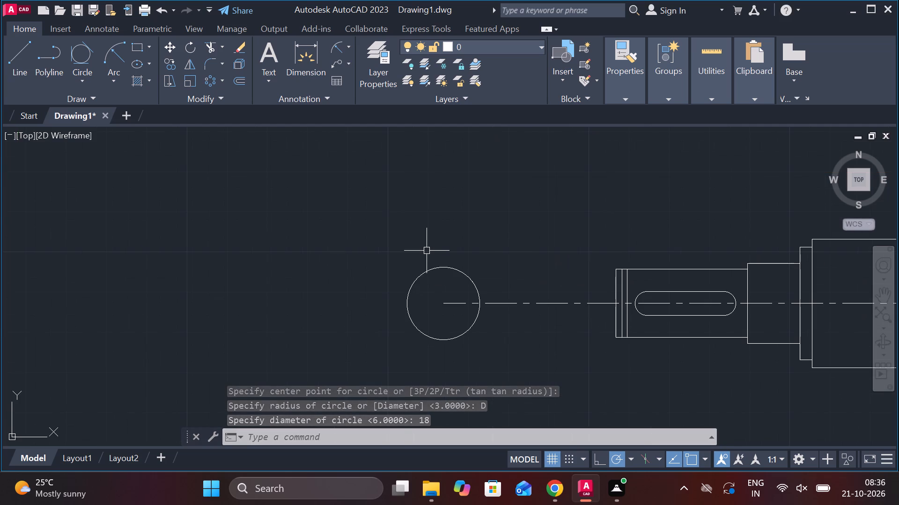
key(l)
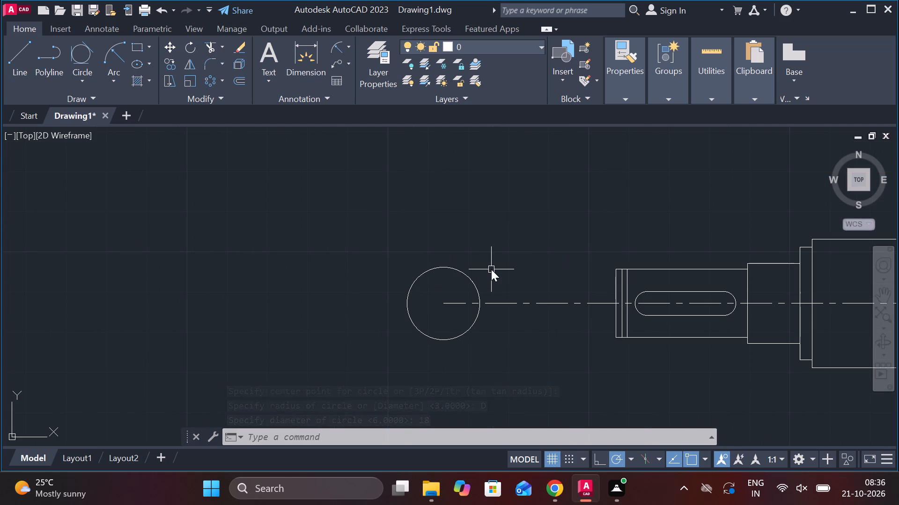
key(Return)
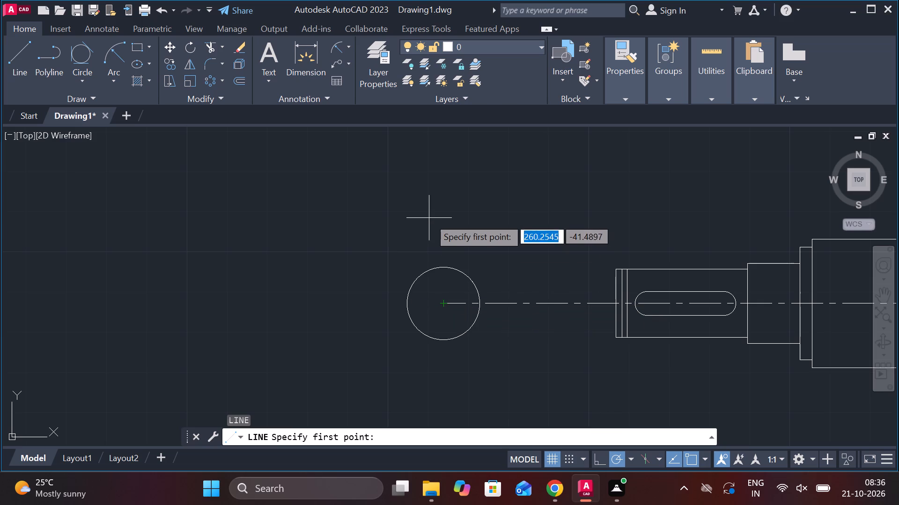
text(3)
key(space)
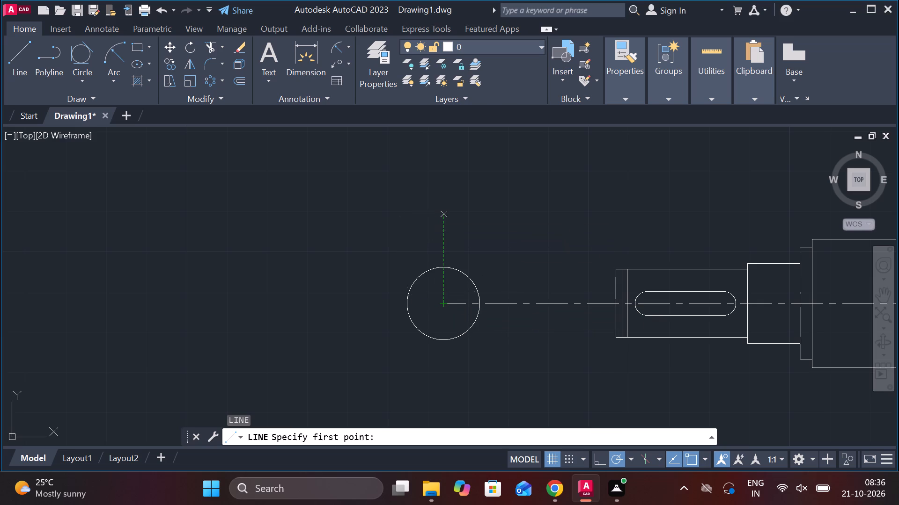
click(374, 284)
key(Escape)
Draw a second horizontal line about 21 mm long, 6 mm below the first, outward past the circle's left side.
key(space)
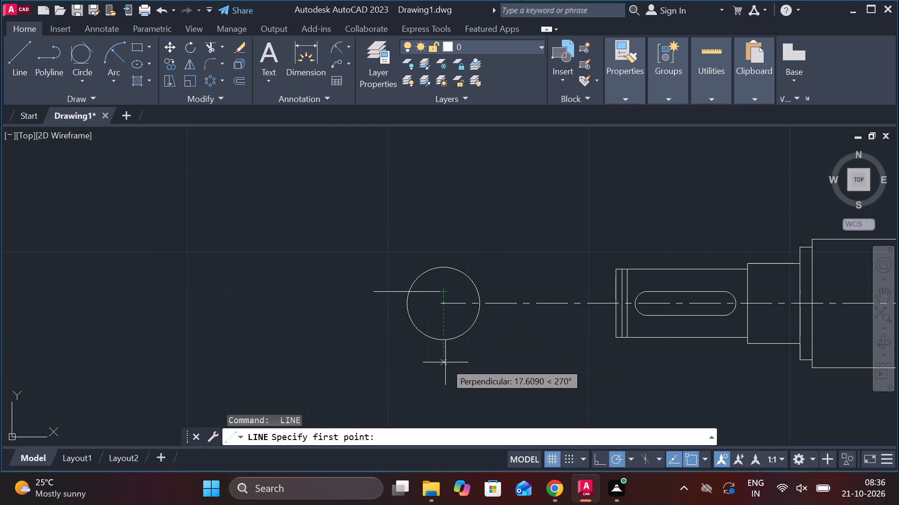
text(6)
key(space)
click(359, 313)
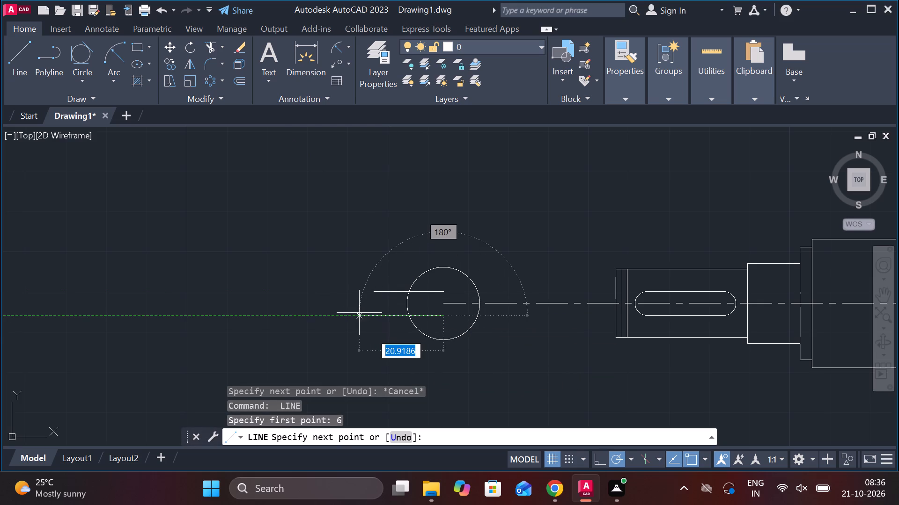
key(Escape)
Trim the portions of the two horizontal keyway lines that extend outside the 18 mm circle.
text(TR)
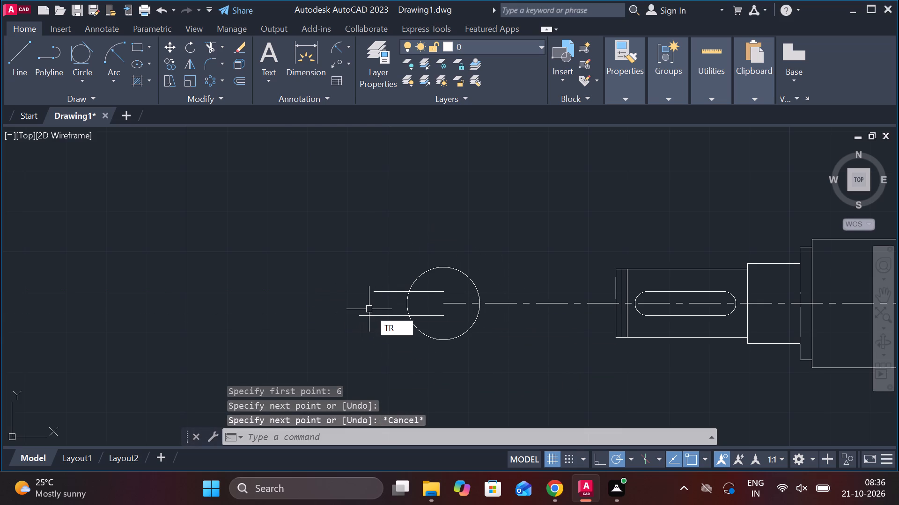
key(space)
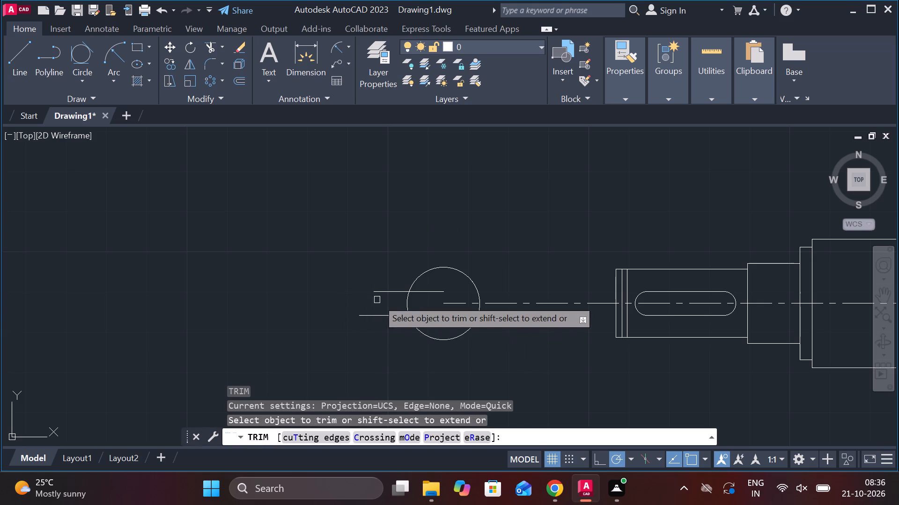
drag(398, 256, 385, 343)
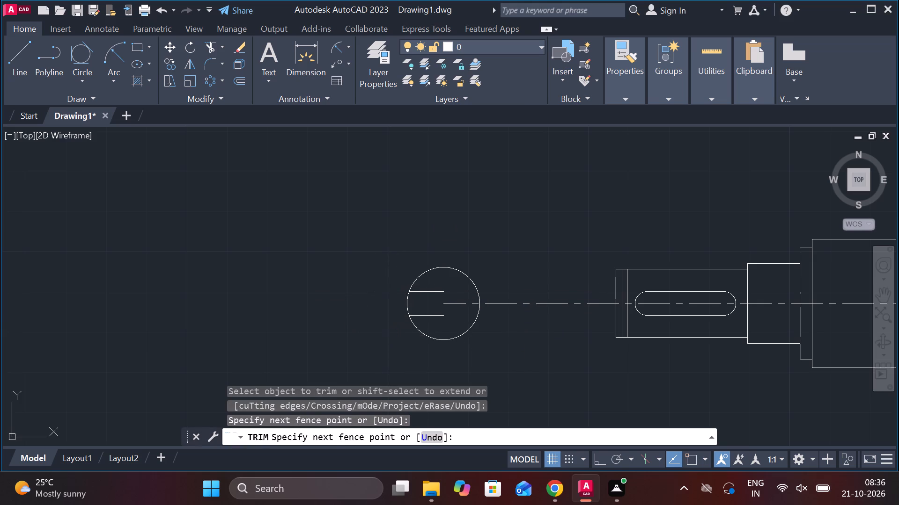
key(Escape)
Draw a vertical line 3.5 mm inward from the circle's left quadrant, crossing both horizontal keyway lines.
key(l)
key(Return)
scroll(392, 320, up, 2)
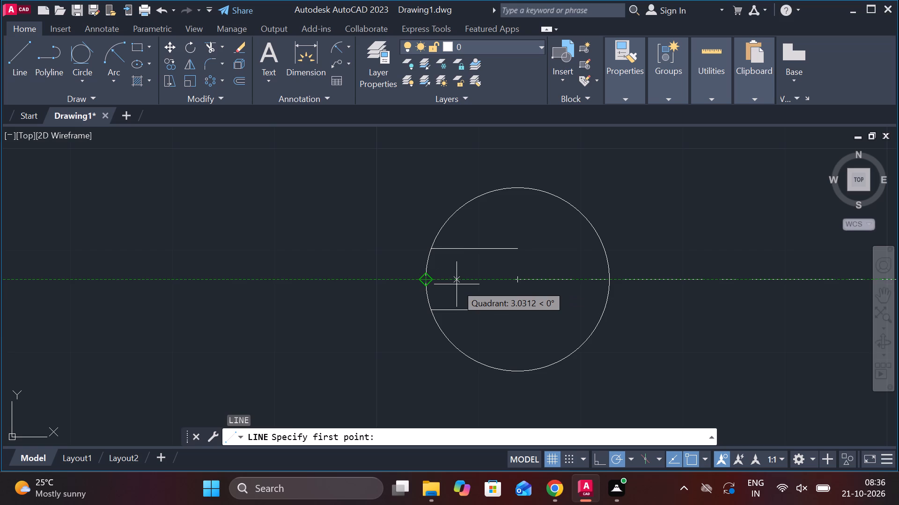
text(3.5)
key(Return)
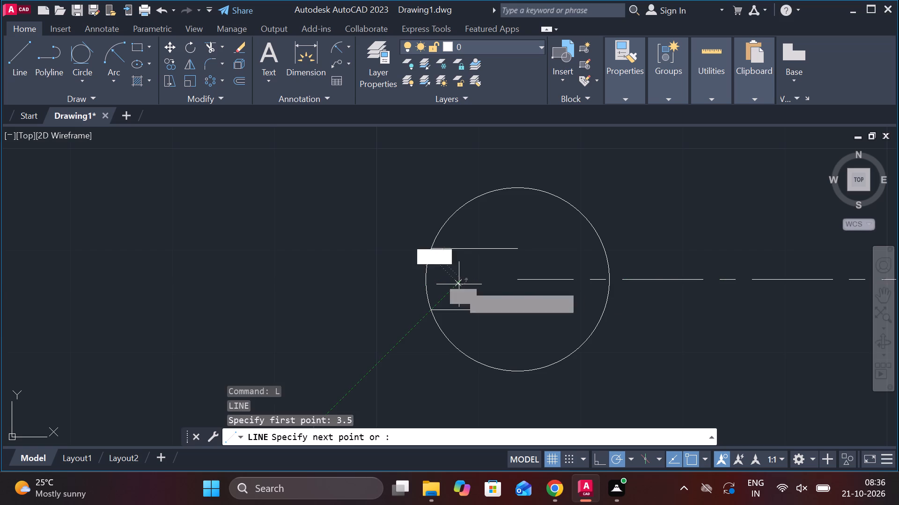
click(461, 217)
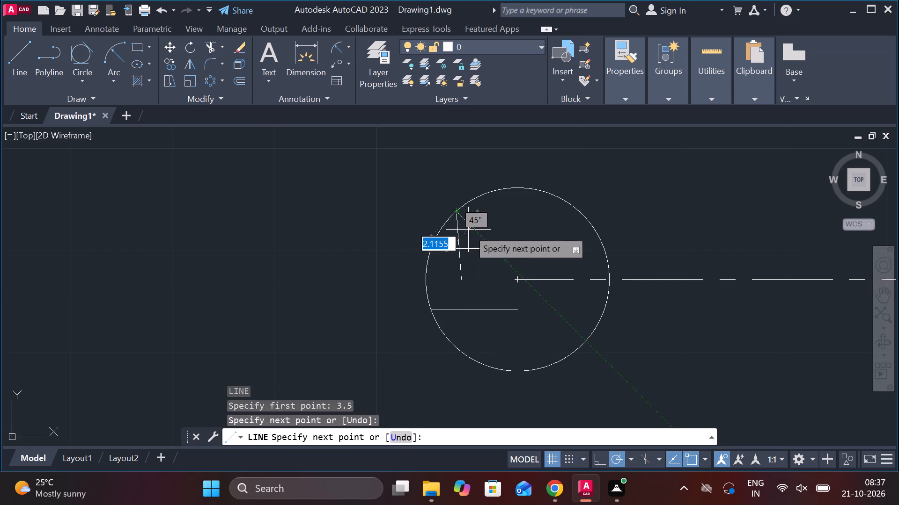
key(ctrl+z)
click(469, 225)
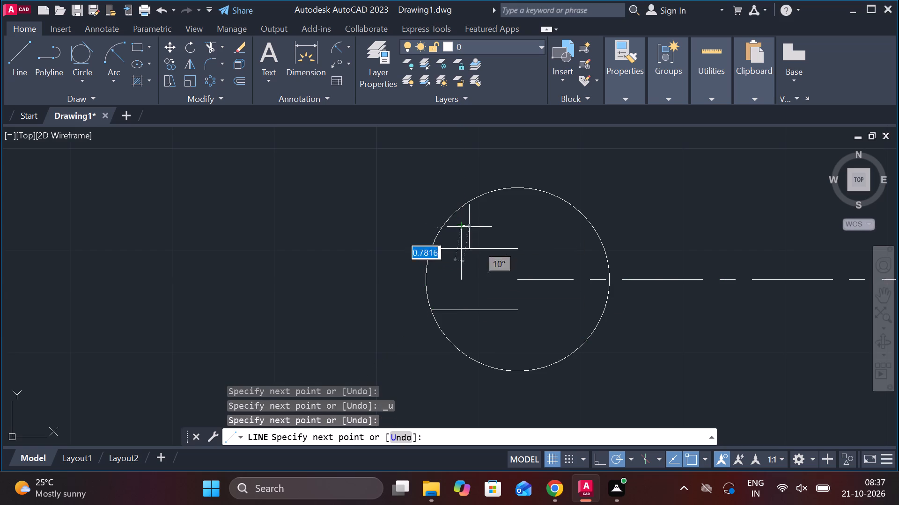
click(468, 340)
key(Escape)
Trim the horizontal lines inward of the vertical line, and trim the vertical line's ends beyond the keyway.
text(TR)
key(space)
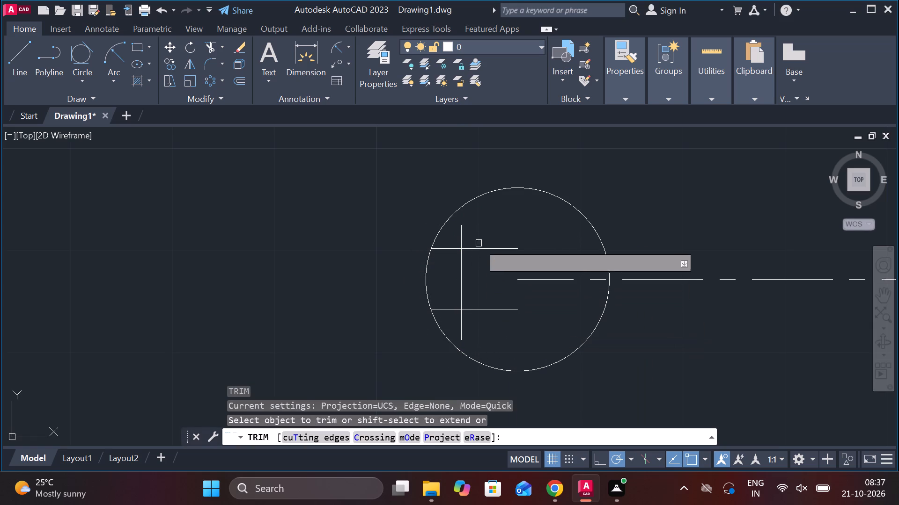
drag(479, 238, 486, 327)
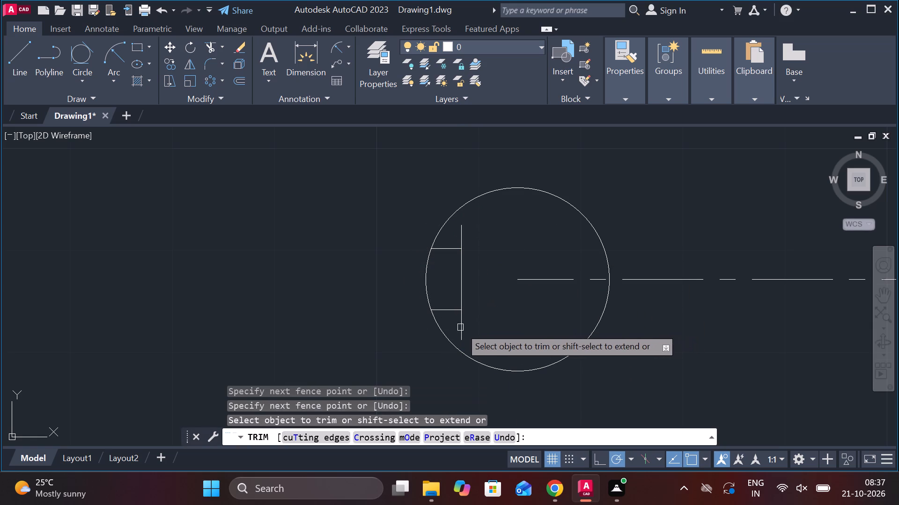
click(460, 327)
click(462, 260)
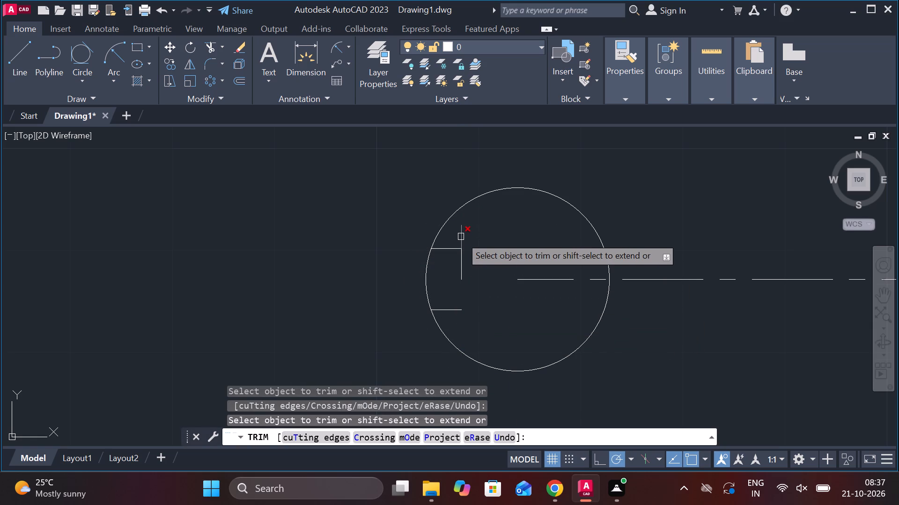
click(461, 237)
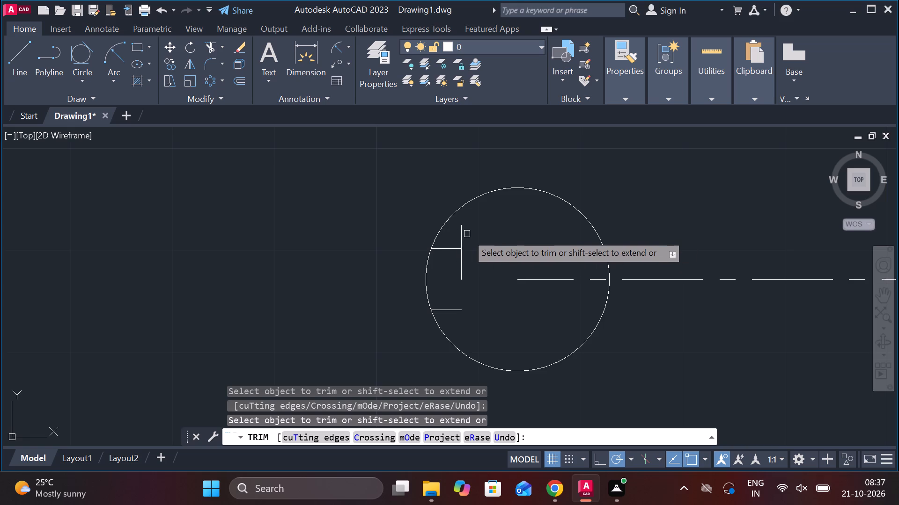
click(457, 233)
click(490, 232)
key(Escape)
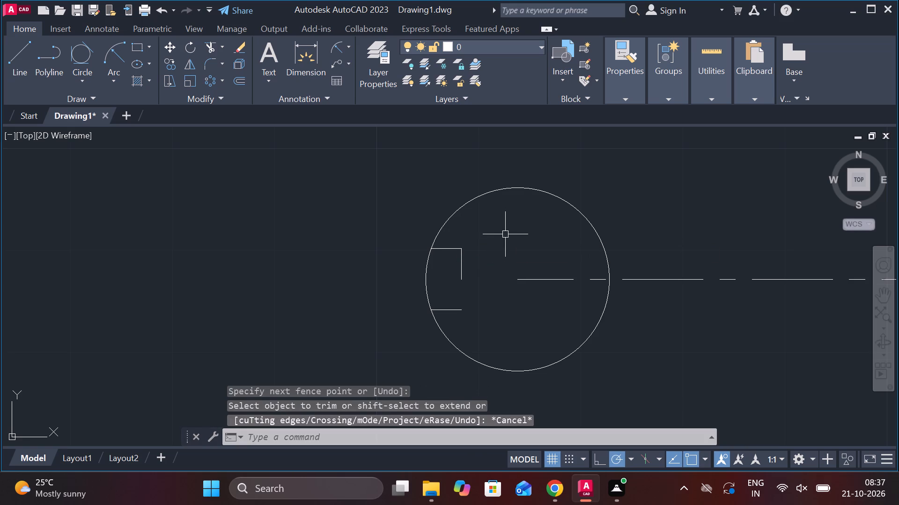
Extend the vertical keyway line down to the lower horizontal line to close the notch.
text(EX)
key(space)
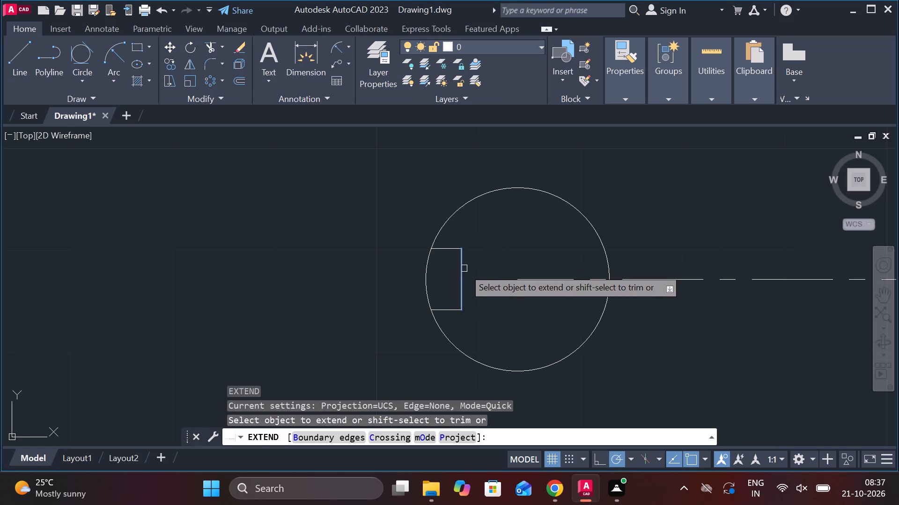
click(464, 268)
scroll(474, 275, down, 2)
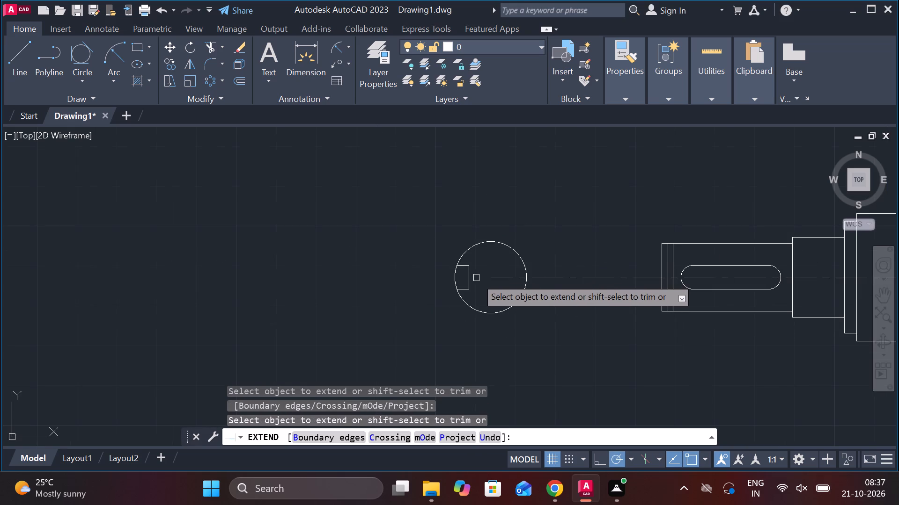
key(Escape)
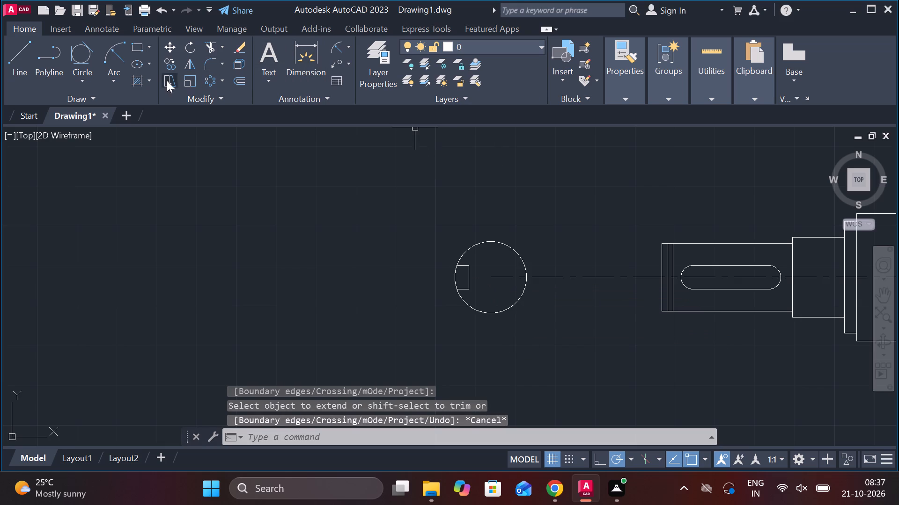
Hatch the circle's area outside the keyway notch with diagonal section lines.
click(133, 81)
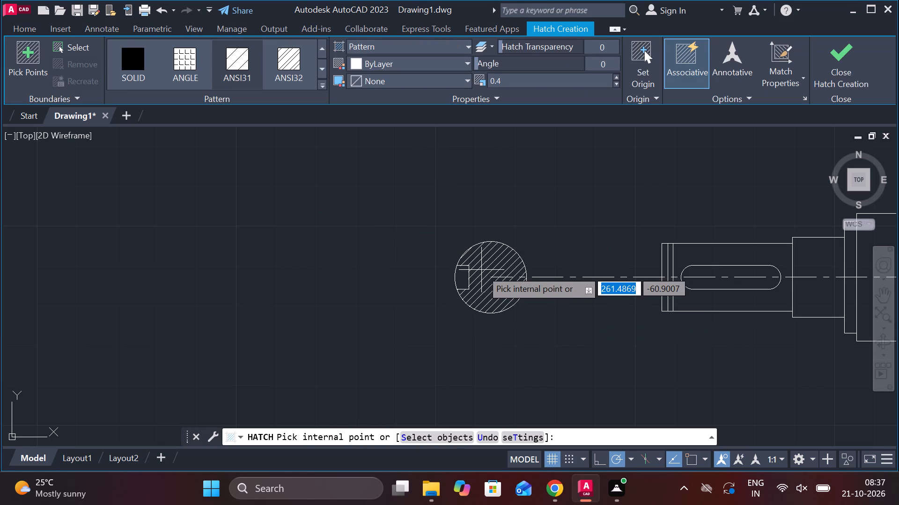
click(481, 270)
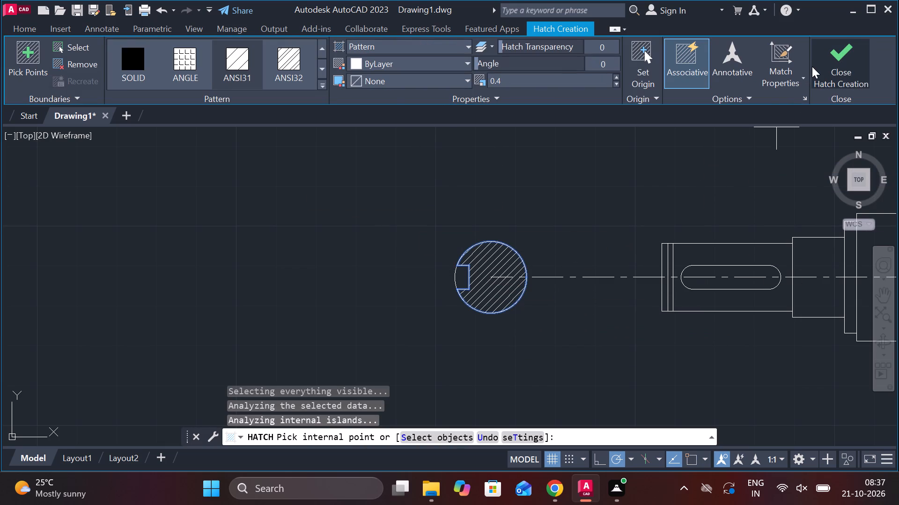
click(816, 66)
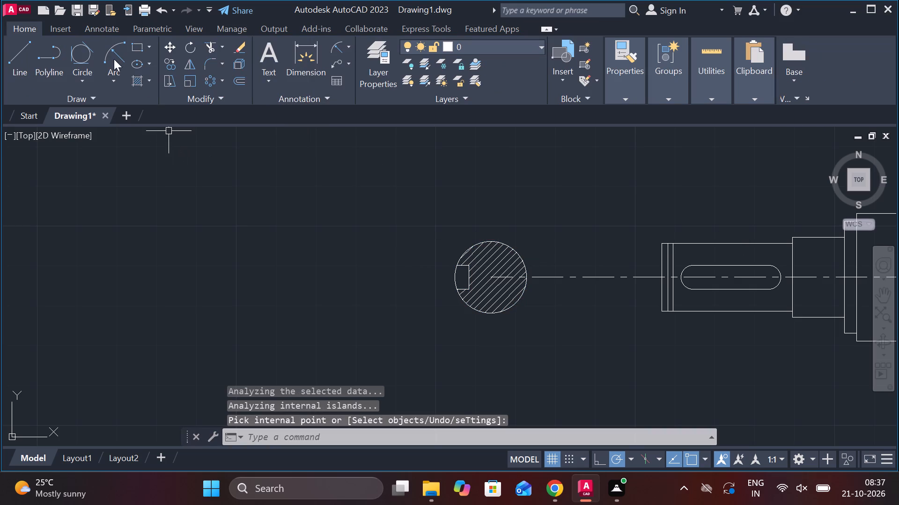
Add a horizontal linear dimension for the section circle's diameter, placed above the circle.
click(348, 44)
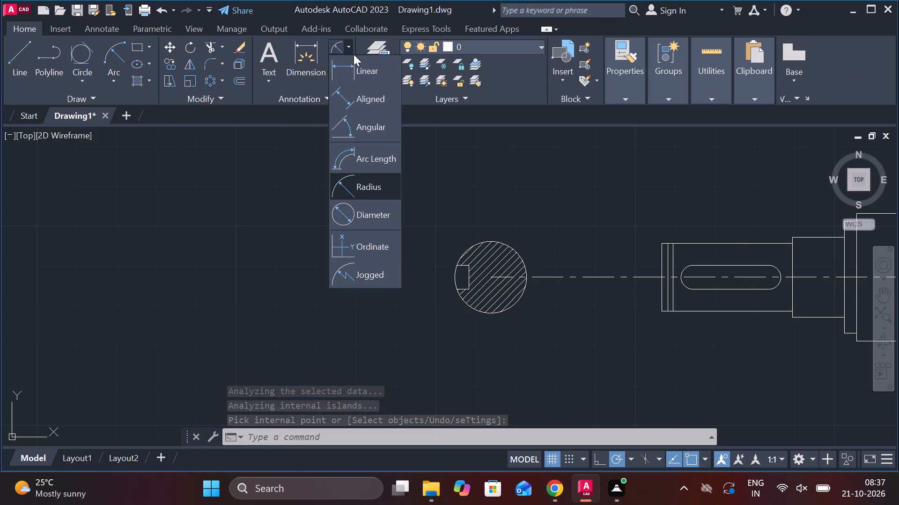
click(352, 74)
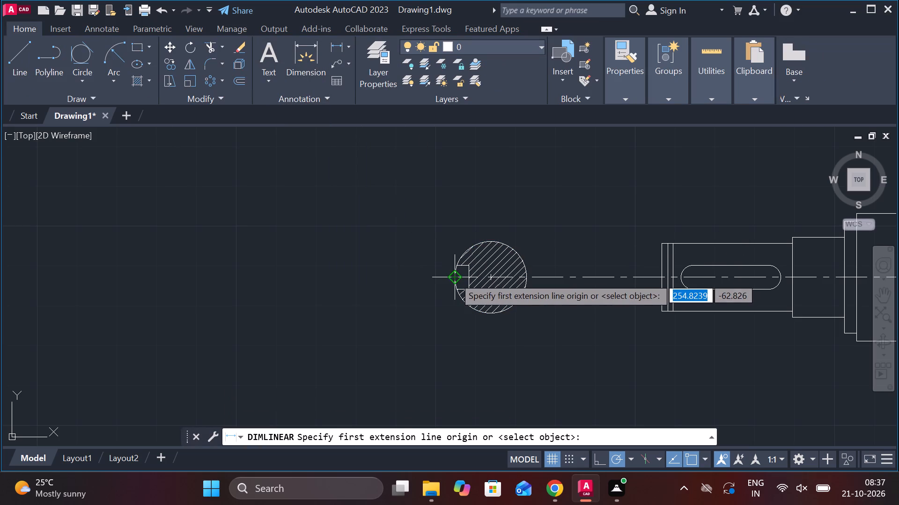
click(454, 277)
click(523, 280)
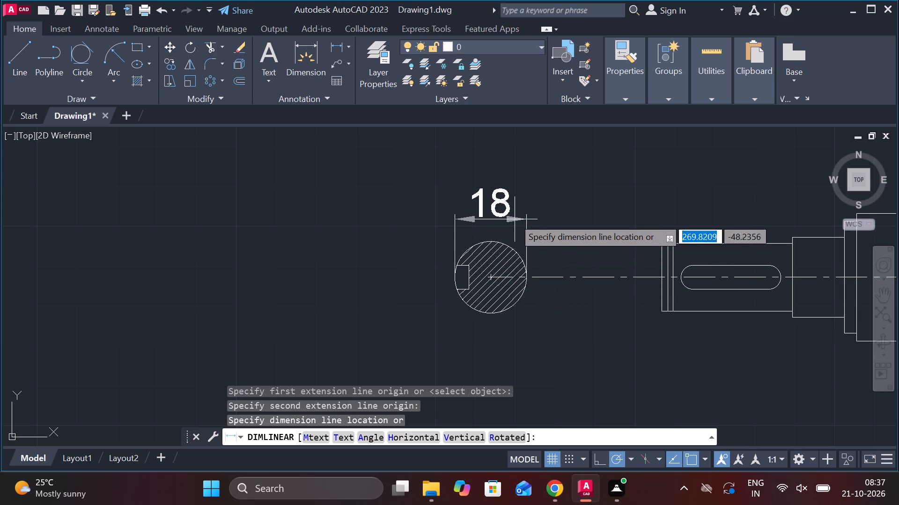
click(513, 214)
Add a vertical linear dimension for the keyway's width, placed outside the circle's left side.
scroll(501, 279, up, 1)
key(space)
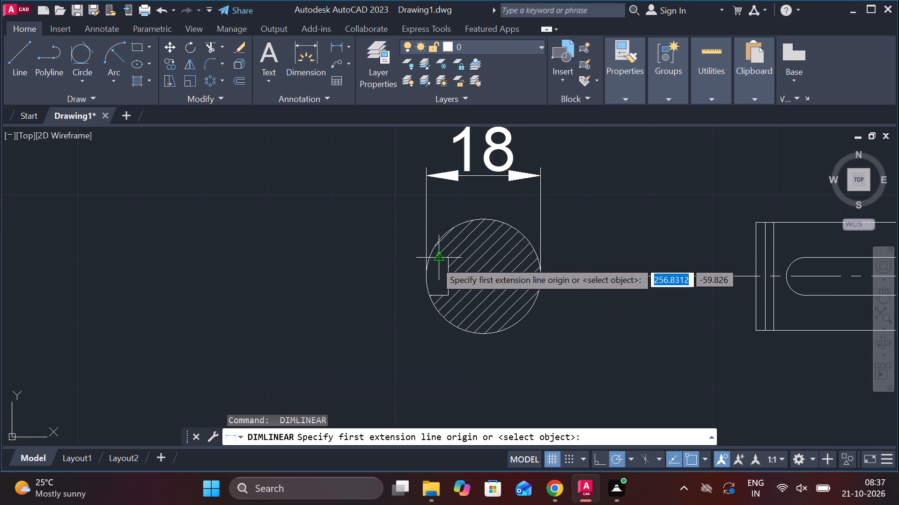
click(428, 259)
click(428, 297)
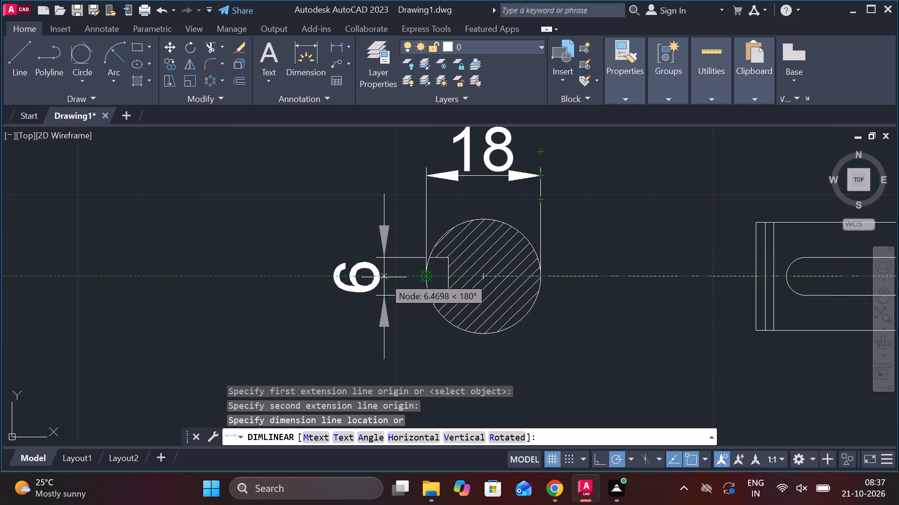
click(377, 275)
Add a horizontal linear dimension for the keyway's depth, placed below the section circle.
key(space)
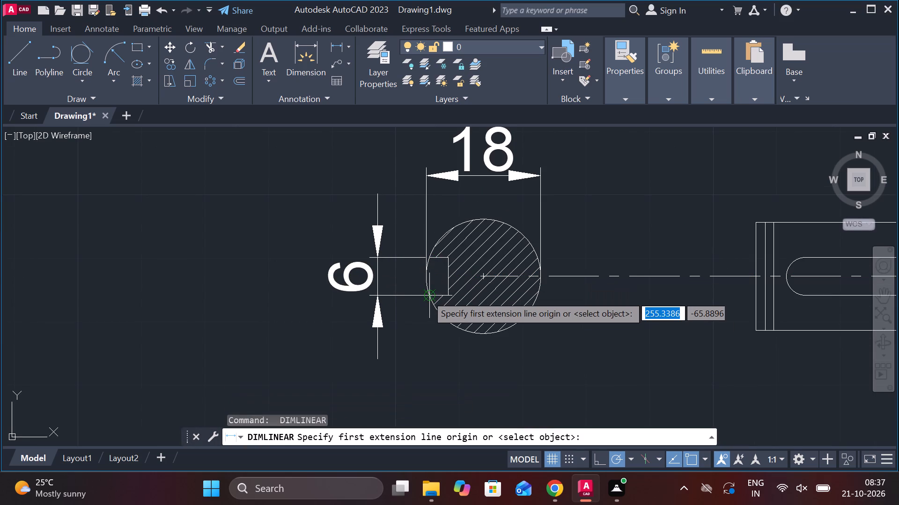
scroll(426, 295, up, 2)
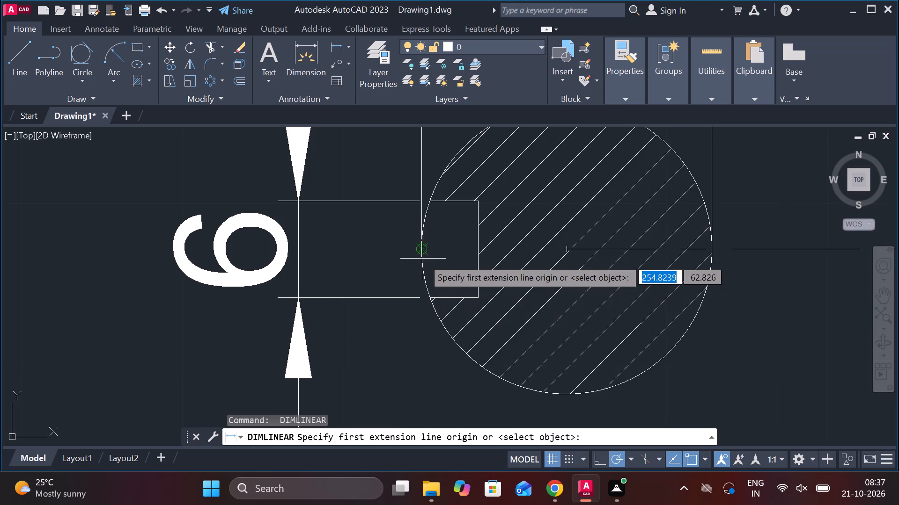
click(423, 259)
click(476, 255)
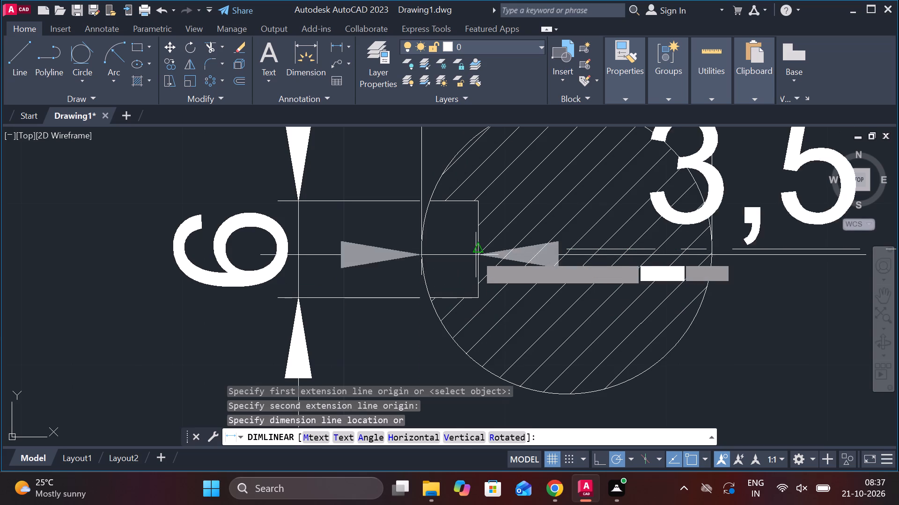
scroll(473, 306, down, 1)
scroll(455, 349, down, 2)
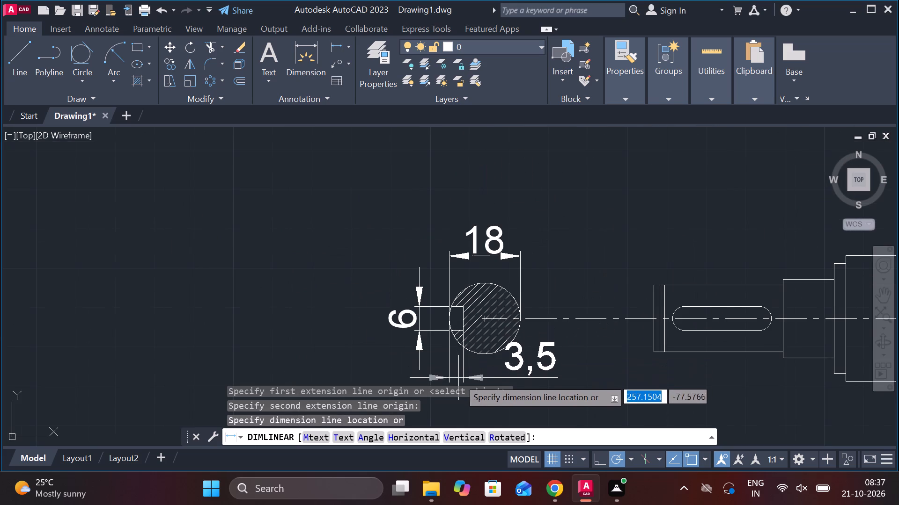
middle_drag(457, 381, 449, 341)
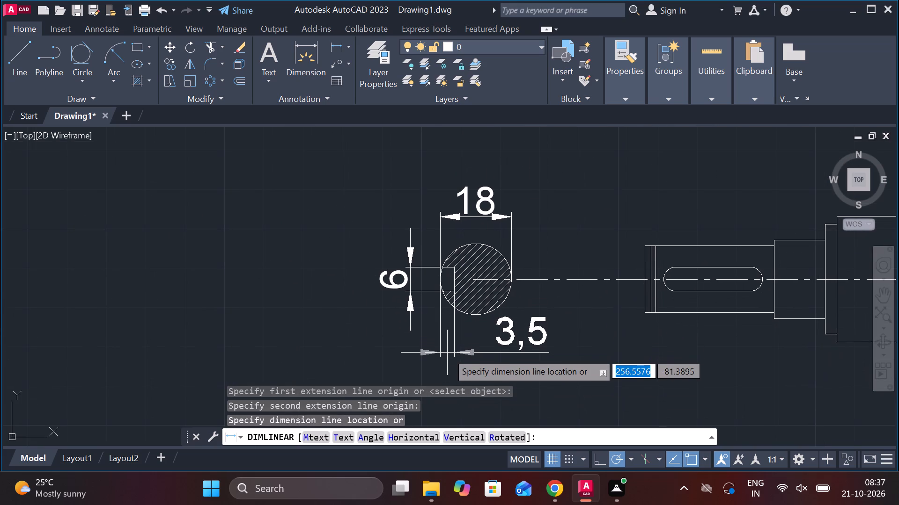
click(447, 353)
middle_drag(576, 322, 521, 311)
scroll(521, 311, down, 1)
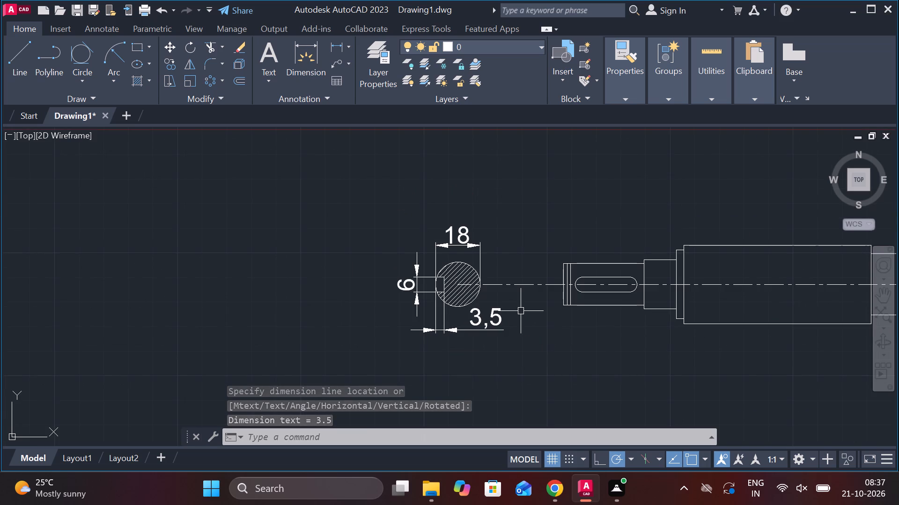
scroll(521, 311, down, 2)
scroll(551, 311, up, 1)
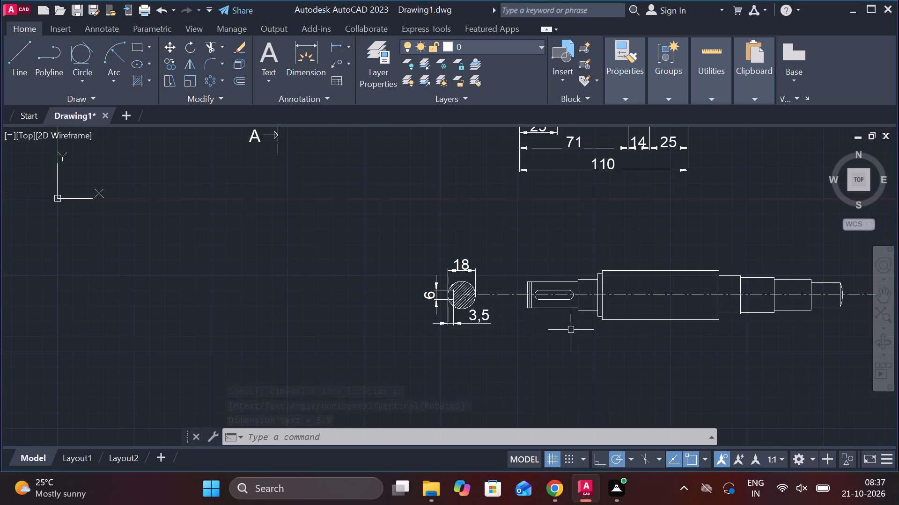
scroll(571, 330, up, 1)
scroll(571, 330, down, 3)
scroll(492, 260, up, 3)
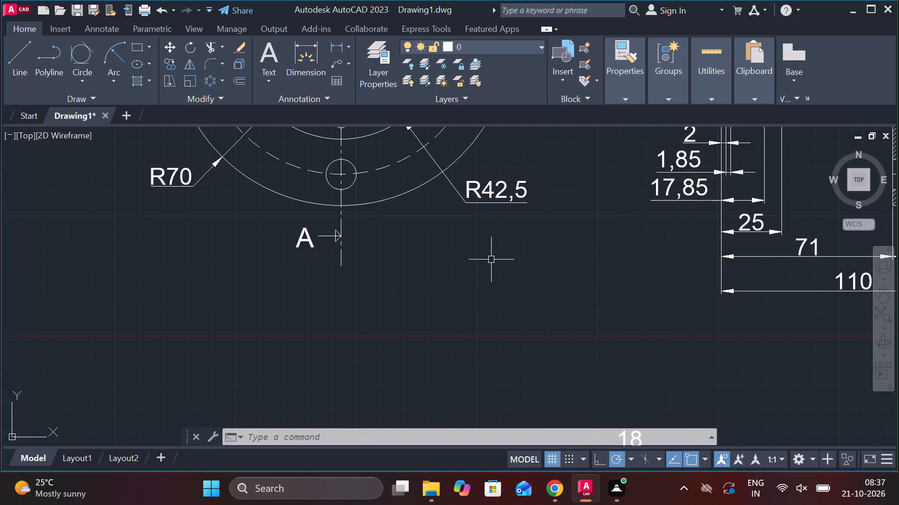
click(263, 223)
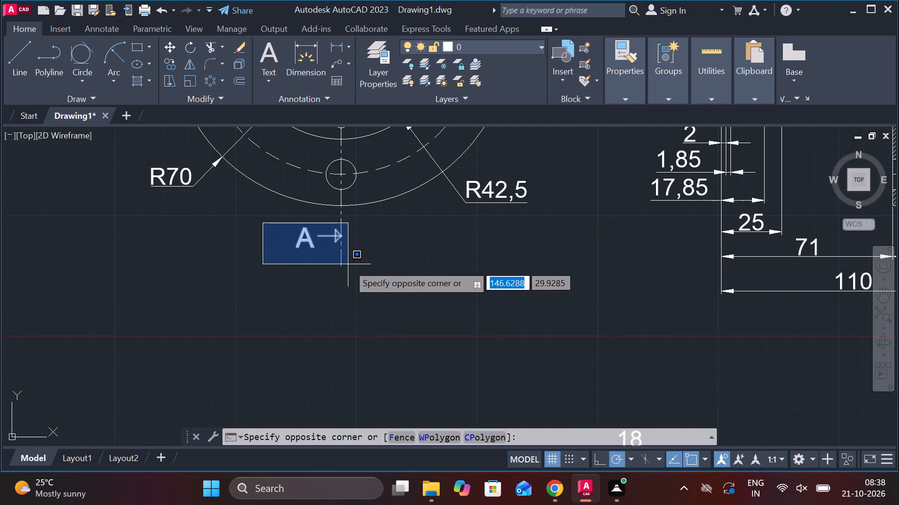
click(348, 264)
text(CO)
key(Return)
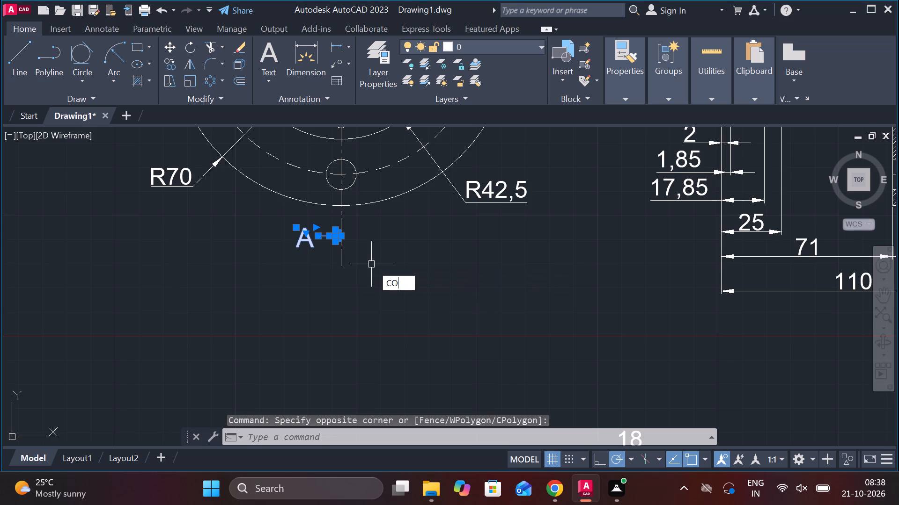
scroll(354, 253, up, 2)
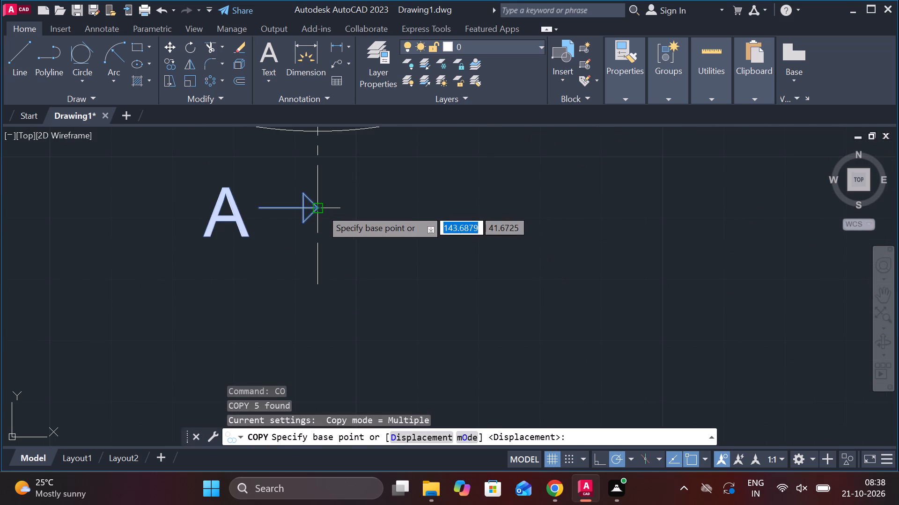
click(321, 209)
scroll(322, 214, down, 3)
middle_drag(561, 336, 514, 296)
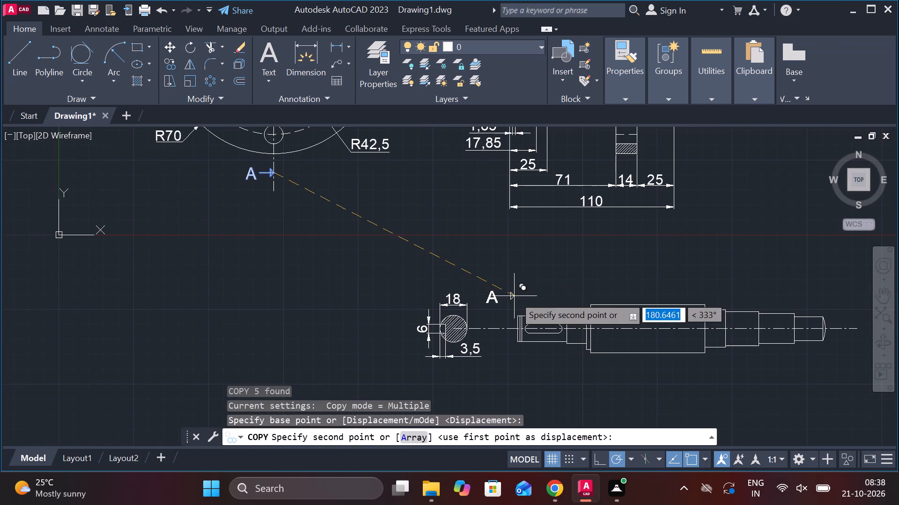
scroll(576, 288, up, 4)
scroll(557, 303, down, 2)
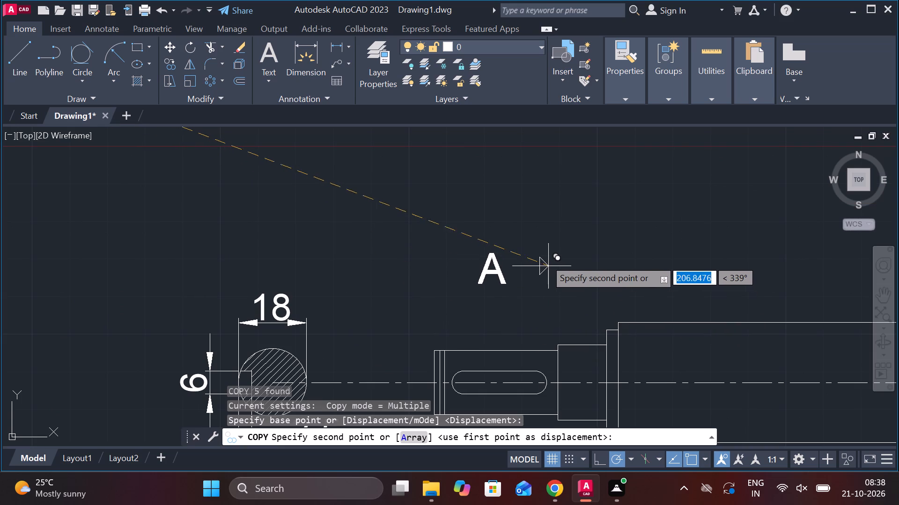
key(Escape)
Add a vertical linear dimension for the diameter of the slotted shaft's left end, placed outside the left end face.
scroll(541, 251, down, 2)
scroll(541, 260, up, 2)
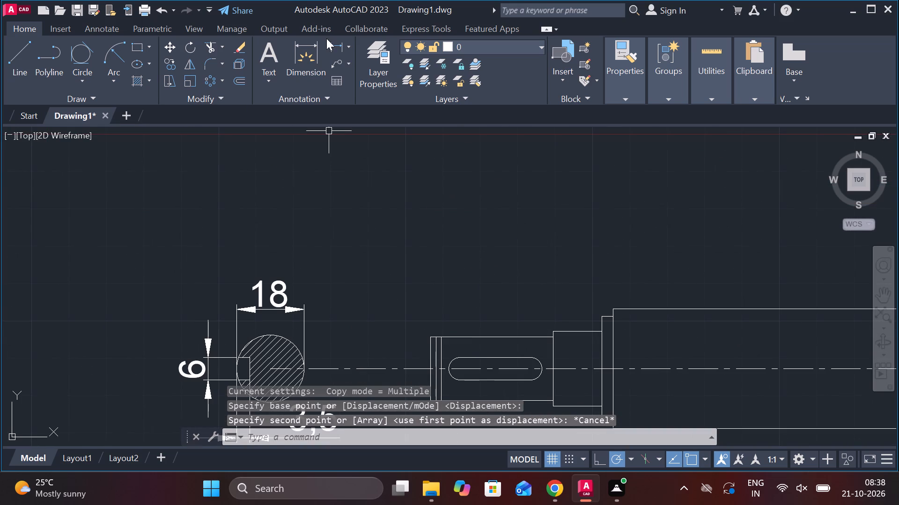
click(338, 49)
middle_drag(412, 238, 275, 154)
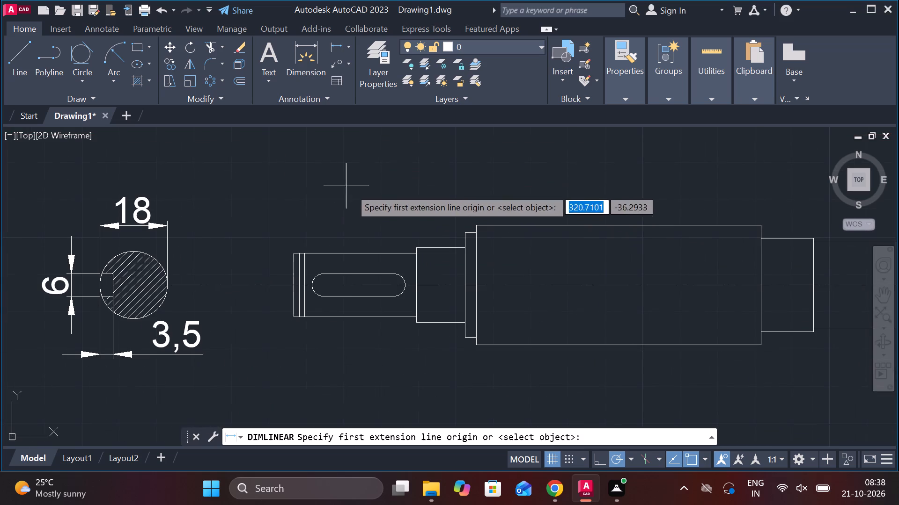
scroll(358, 214, up, 1)
middle_drag(364, 220, 438, 195)
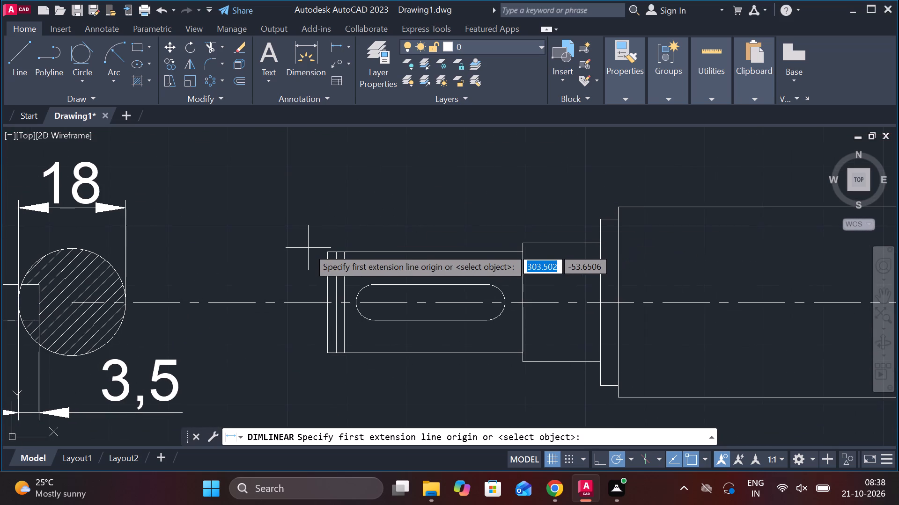
scroll(323, 210, down, 3)
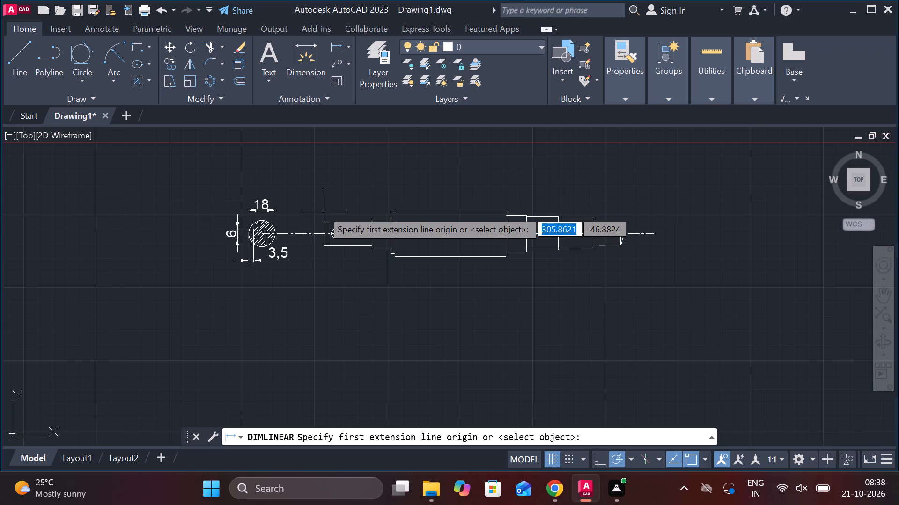
scroll(487, 170, down, 2)
middle_drag(525, 196, 525, 234)
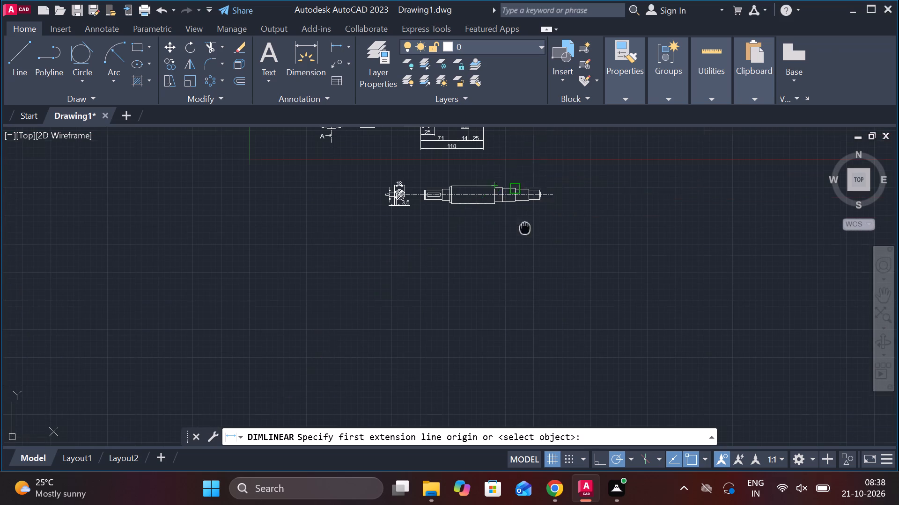
middle_drag(525, 234, 524, 260)
scroll(439, 239, up, 2)
middle_drag(439, 240, 434, 195)
scroll(434, 196, up, 1)
scroll(379, 216, up, 2)
middle_drag(383, 216, 409, 110)
click(339, 224)
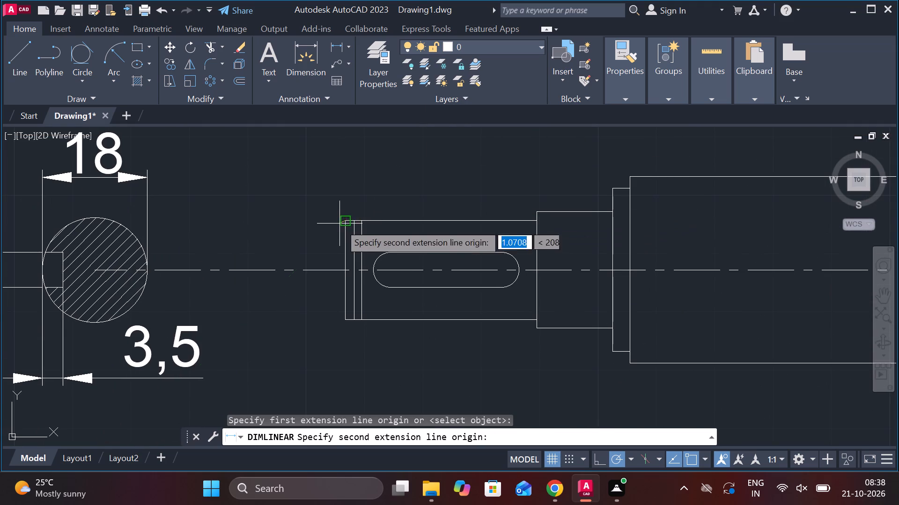
click(342, 321)
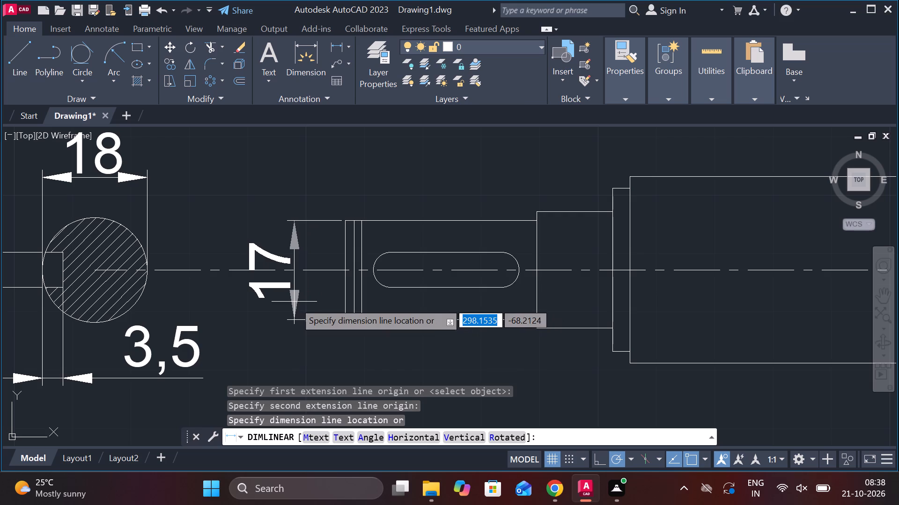
click(294, 302)
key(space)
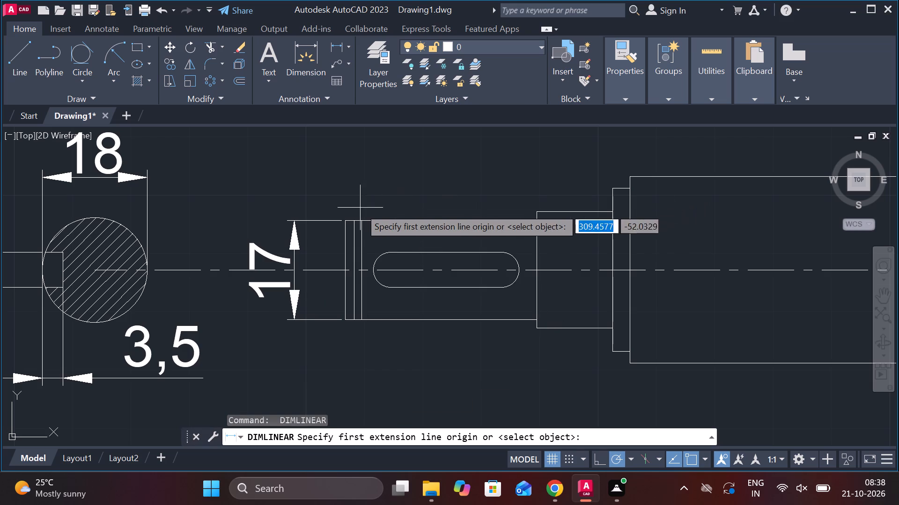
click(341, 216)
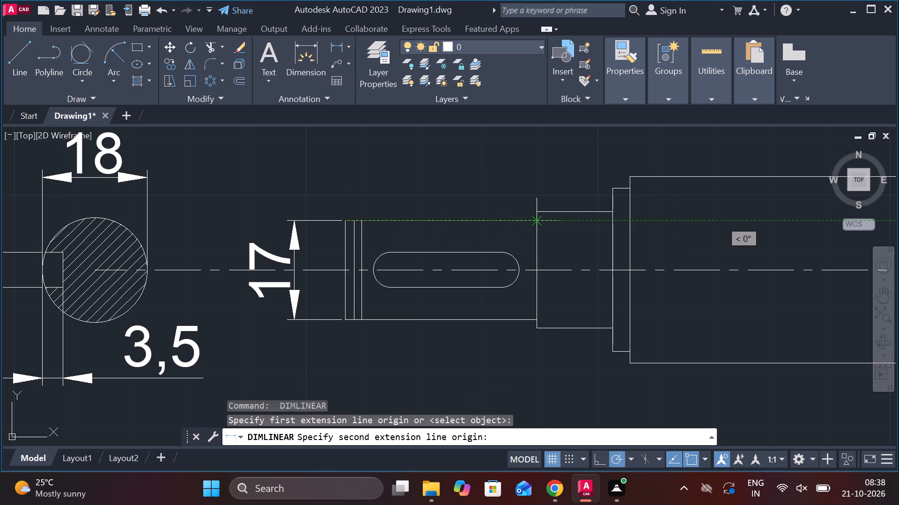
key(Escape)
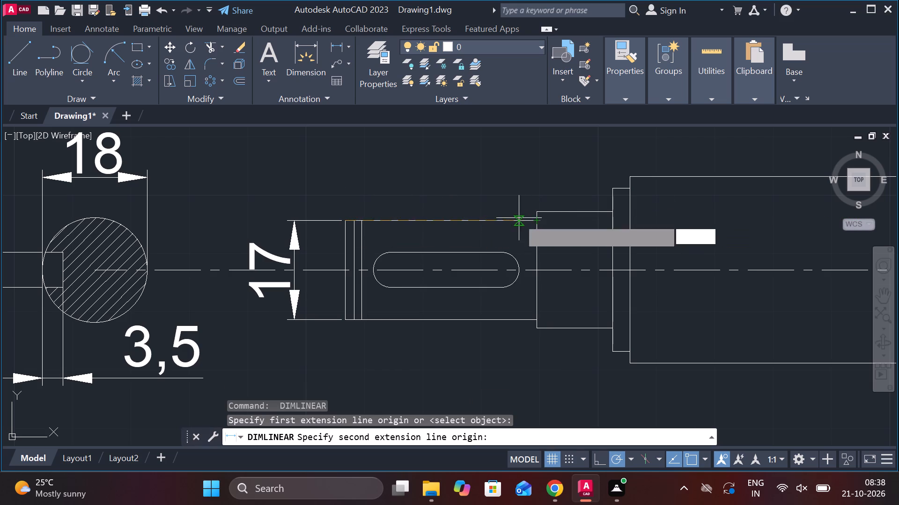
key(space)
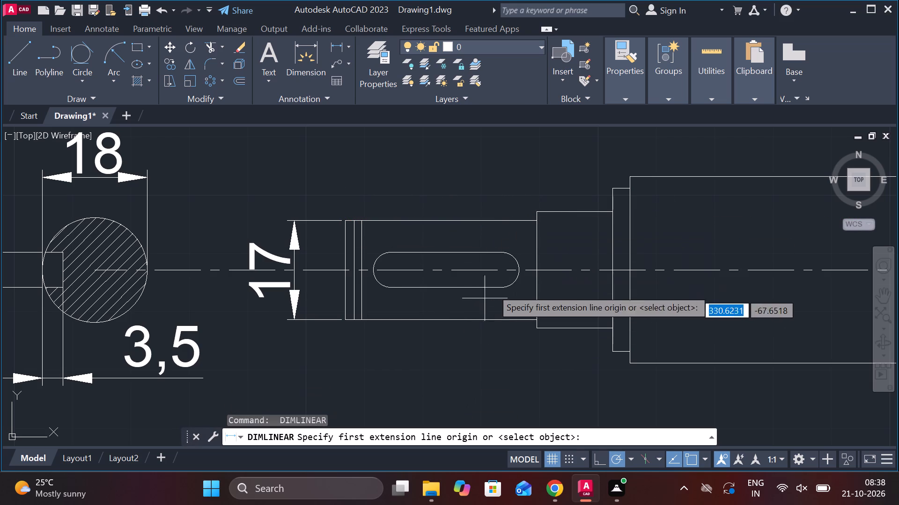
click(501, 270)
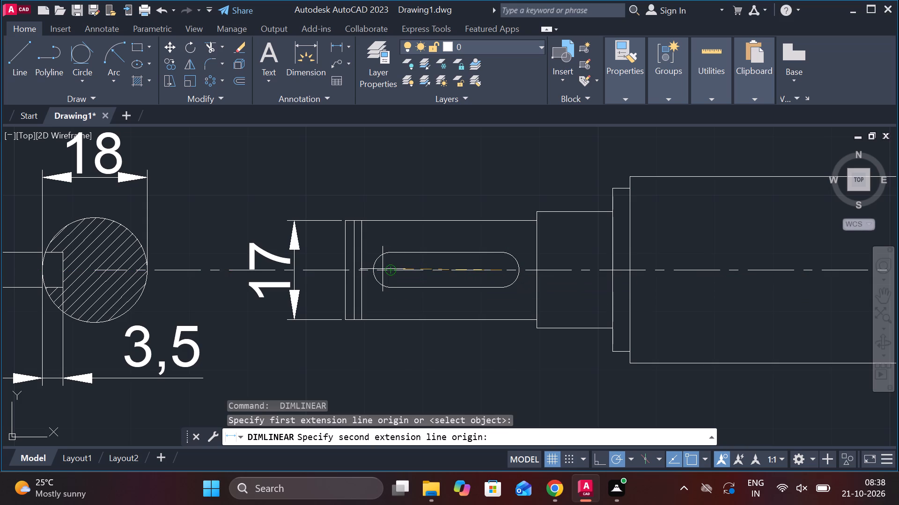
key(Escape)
Add a horizontal linear dimension for the slot's overall length, placed above the shaft.
key(space)
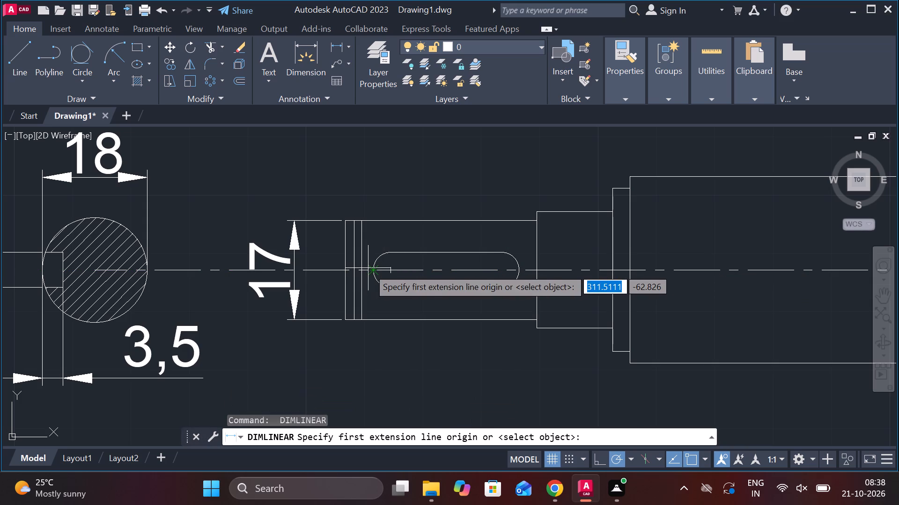
click(368, 268)
click(515, 268)
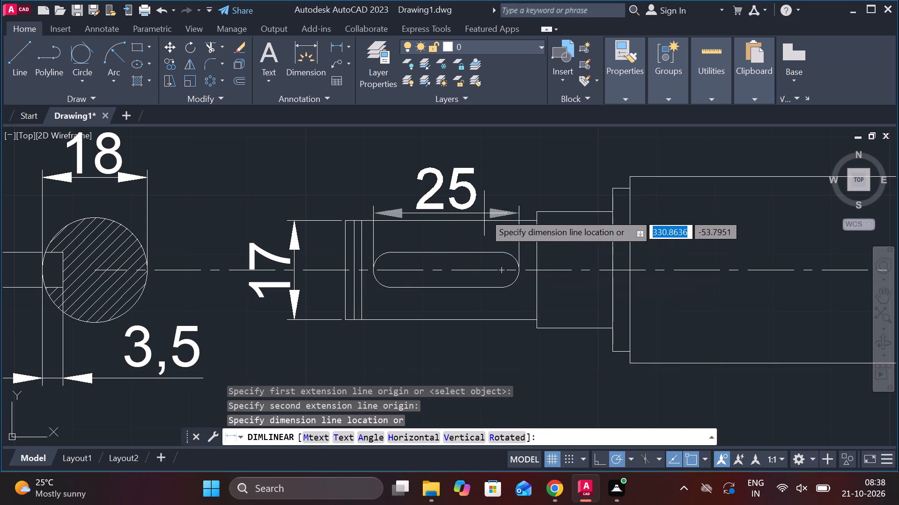
click(455, 157)
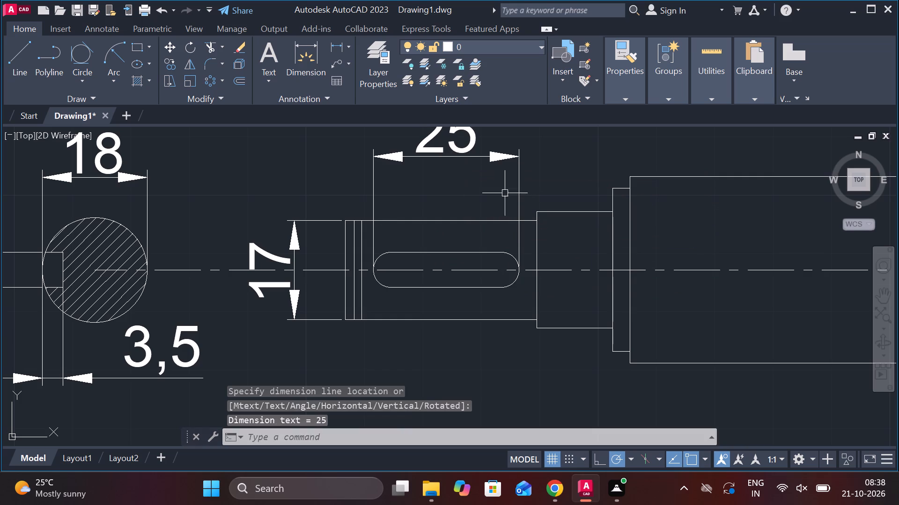
Add a horizontal linear dimension from the slot's right end to the first shoulder, in line with the slot length dimension.
key(space)
click(521, 218)
click(532, 218)
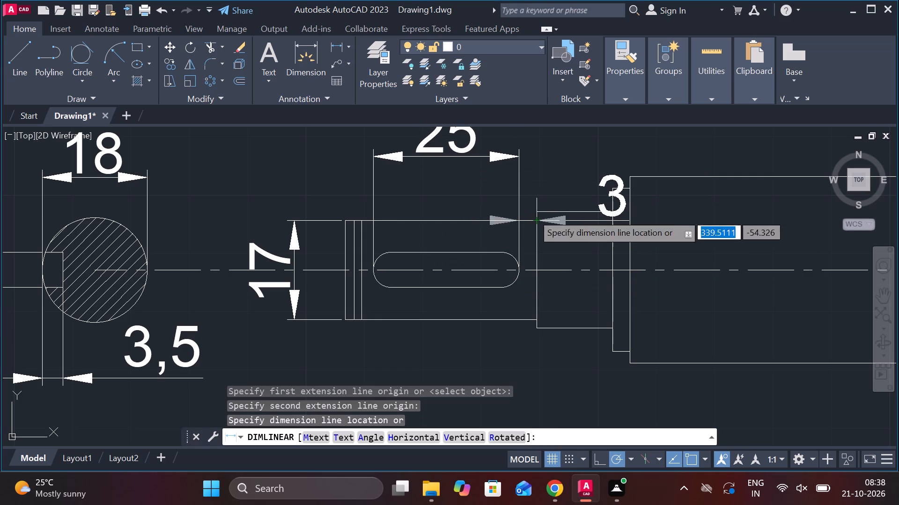
click(516, 159)
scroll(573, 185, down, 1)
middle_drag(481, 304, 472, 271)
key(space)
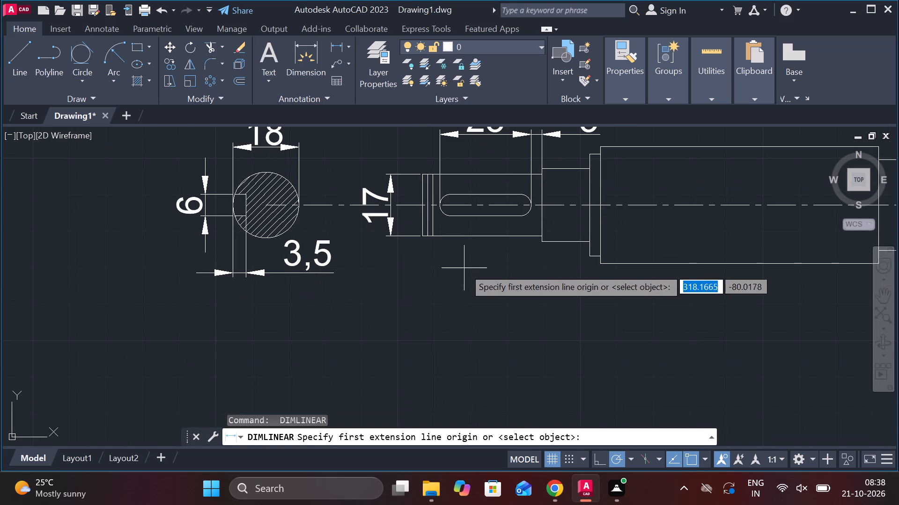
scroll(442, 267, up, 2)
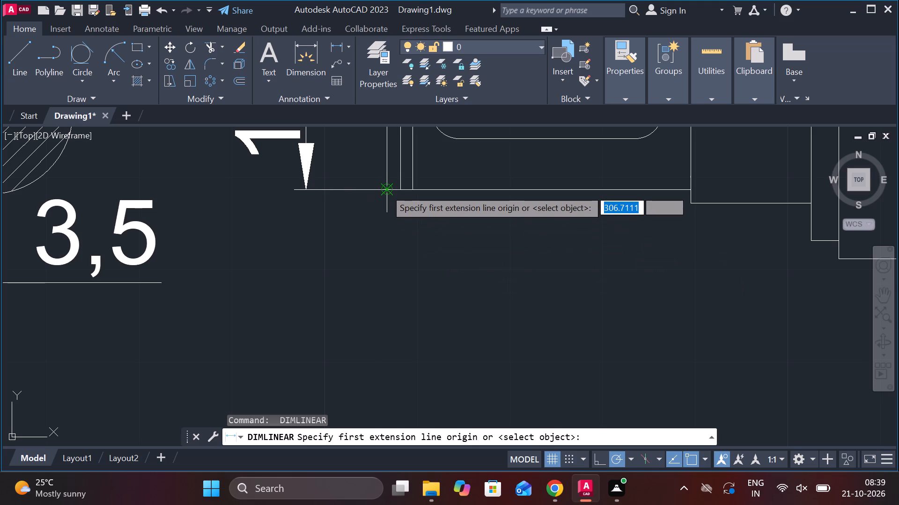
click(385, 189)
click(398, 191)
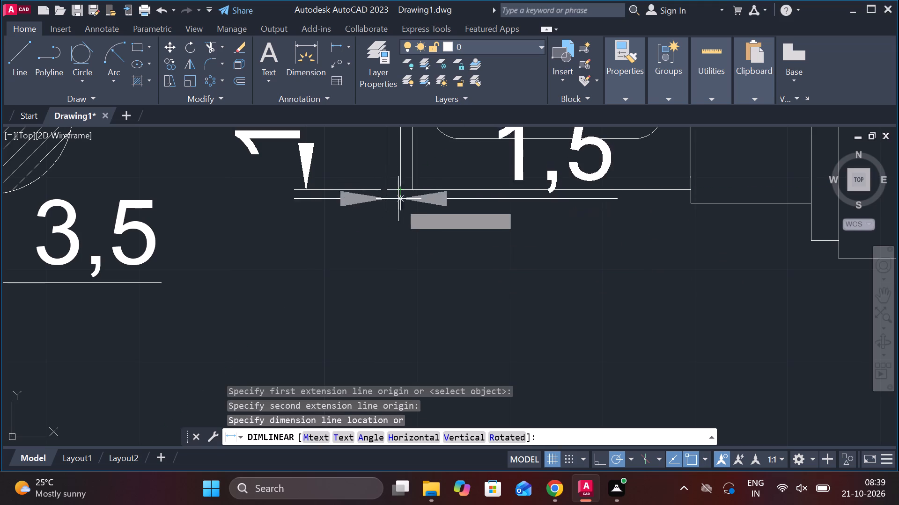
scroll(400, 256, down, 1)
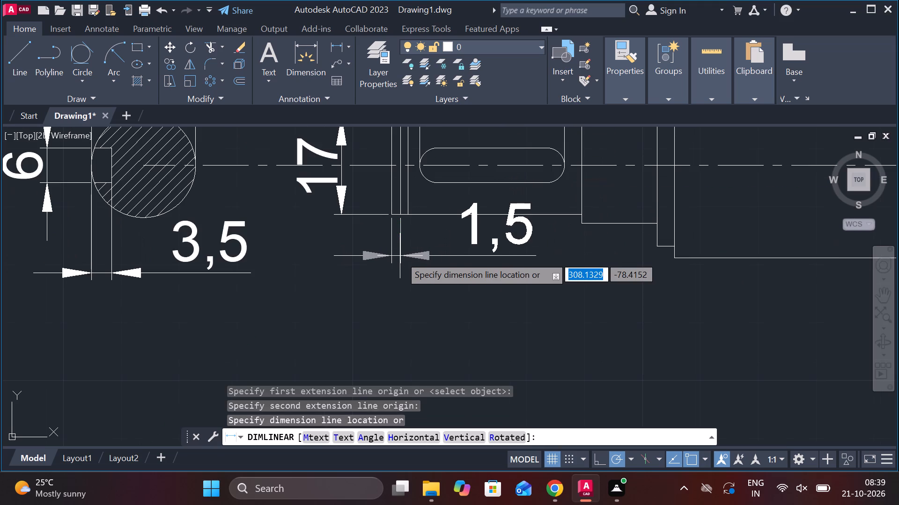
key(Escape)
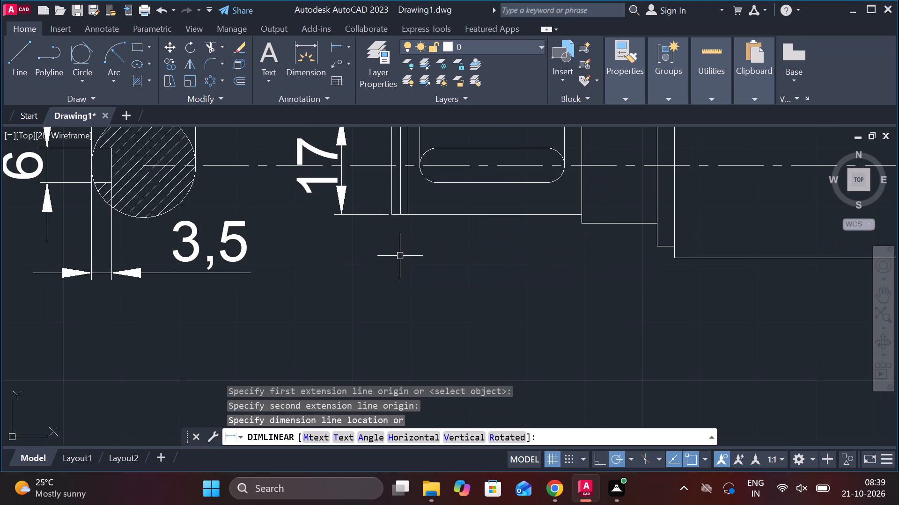
Add a horizontal linear dimension between the two inner vertical lines of the groove near the shaft's left end, placed below the shaft.
key(space)
scroll(437, 202, up, 2)
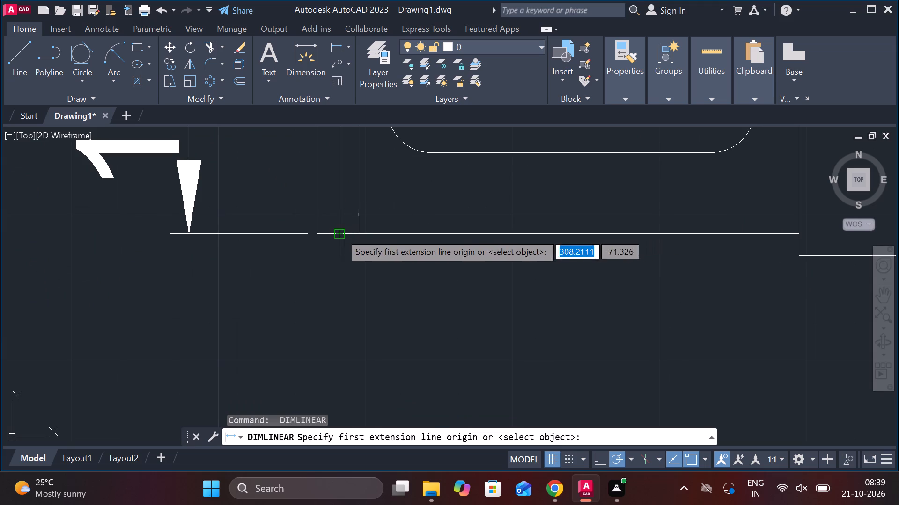
click(340, 233)
click(356, 233)
scroll(354, 299, down, 2)
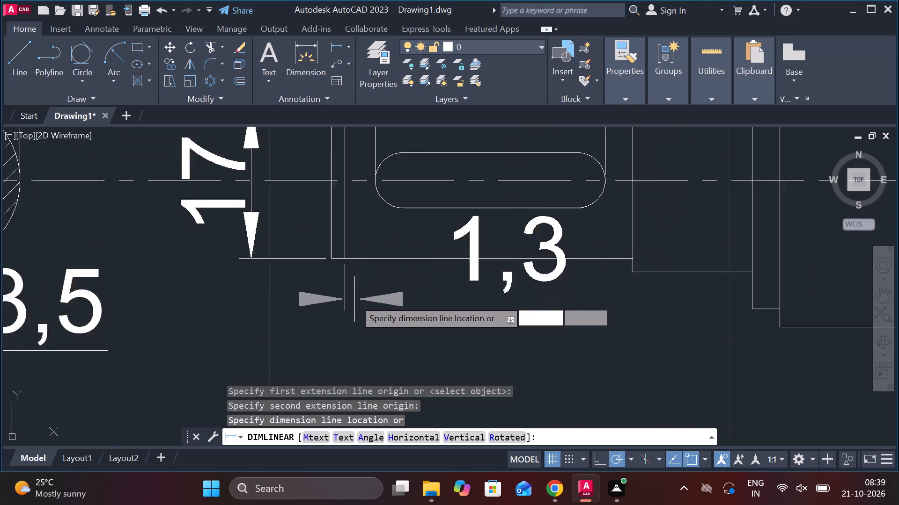
click(343, 336)
Add a horizontal linear dimension from the shaft's left end face to the first shoulder, placed below the groove width dimension.
middle_drag(346, 326, 352, 289)
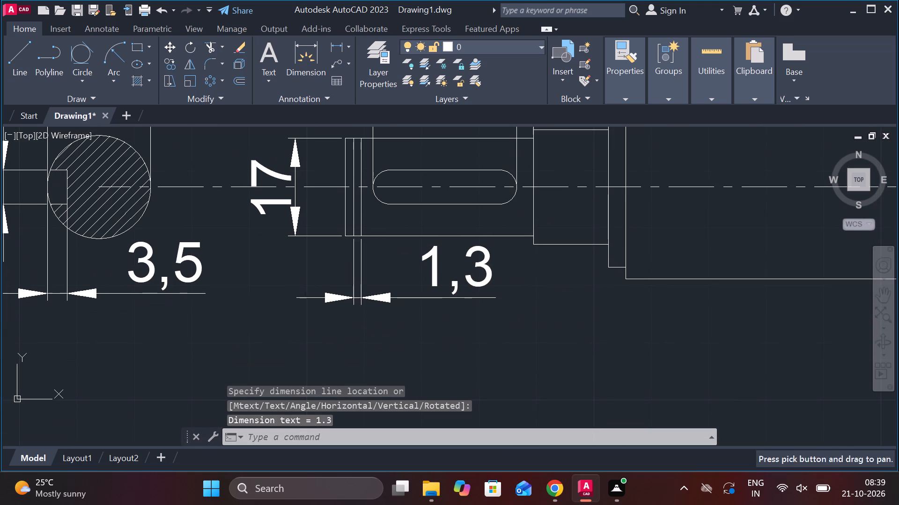
key(space)
click(342, 235)
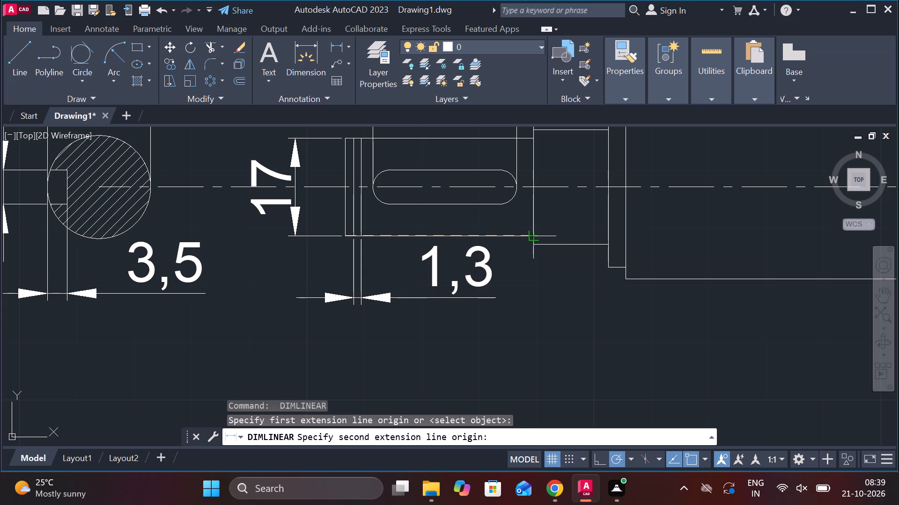
click(536, 236)
middle_drag(517, 318, 507, 233)
scroll(517, 318, down, 1)
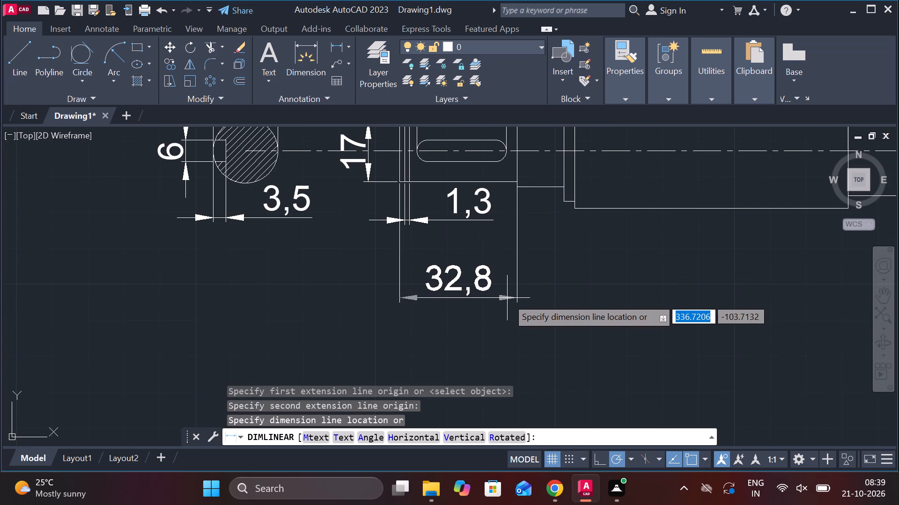
click(507, 298)
key(space)
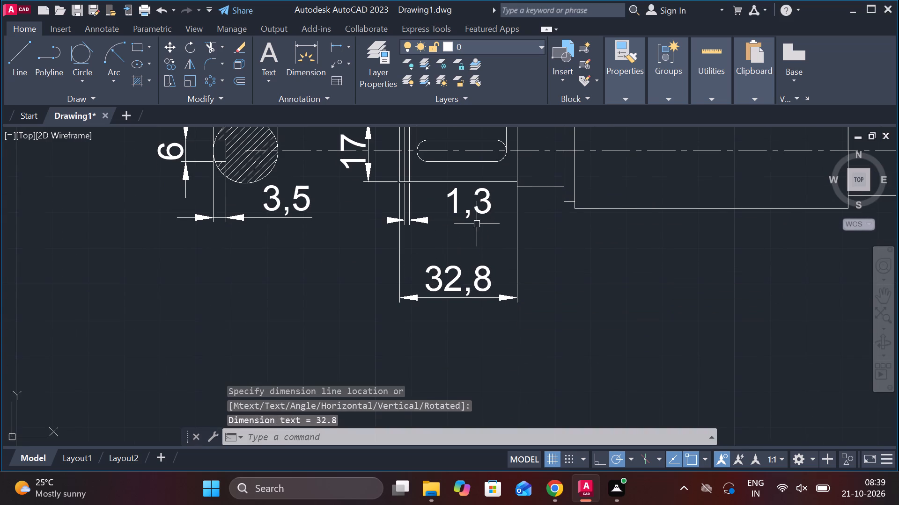
Add a horizontal linear dimension from the groove's right line to the first shoulder, placed between the groove width and end-to-shoulder dimensions.
click(407, 184)
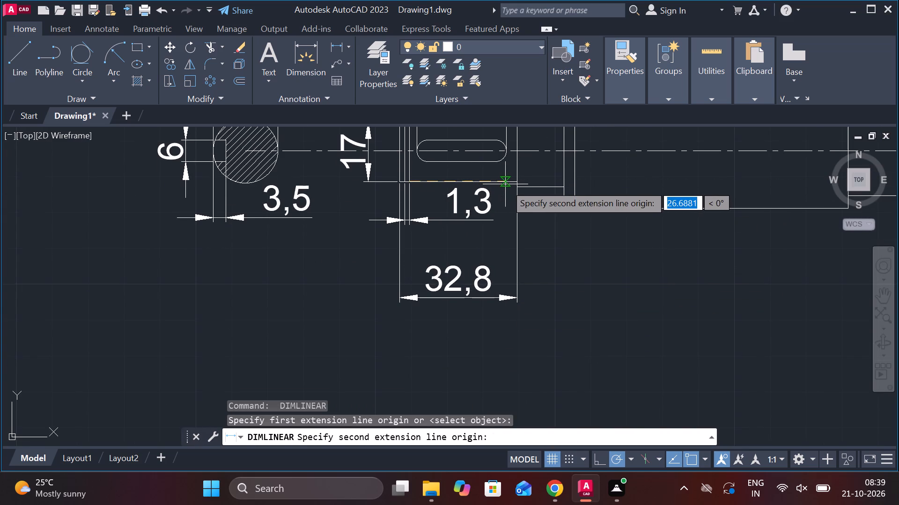
click(518, 184)
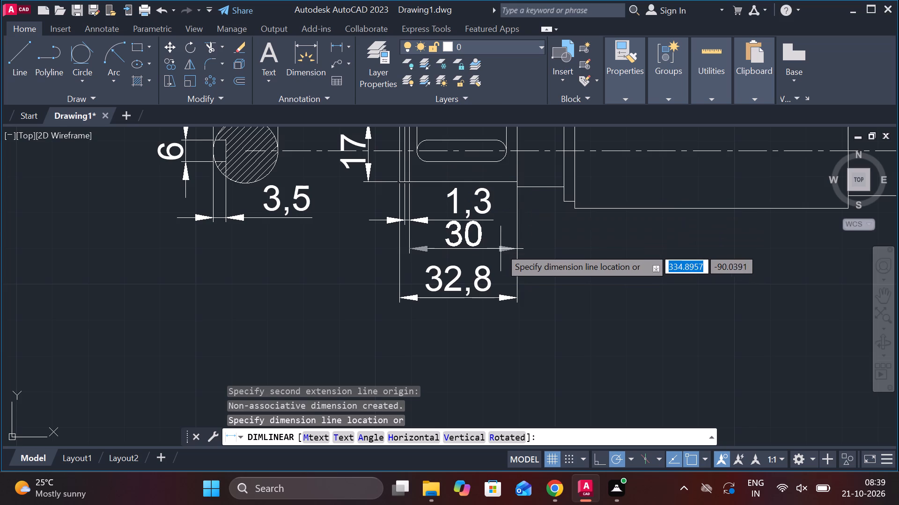
scroll(499, 248, up, 2)
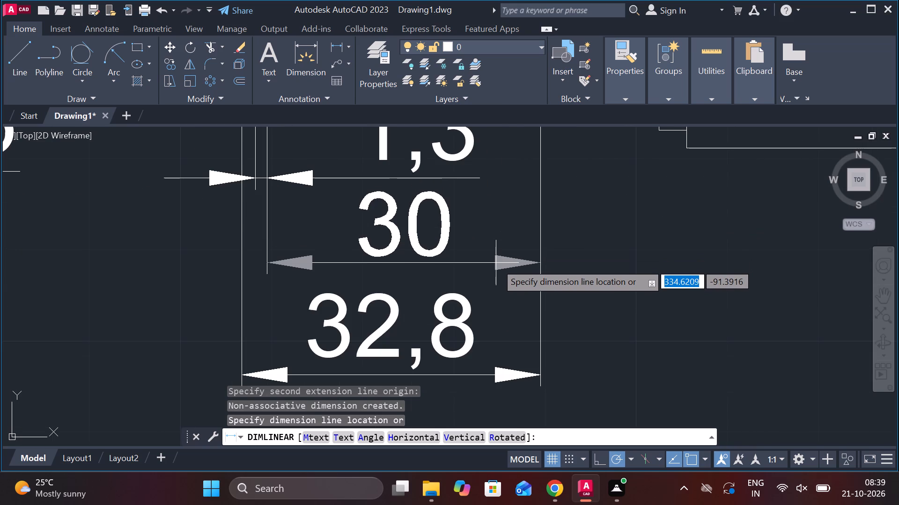
click(496, 263)
scroll(531, 267, down, 2)
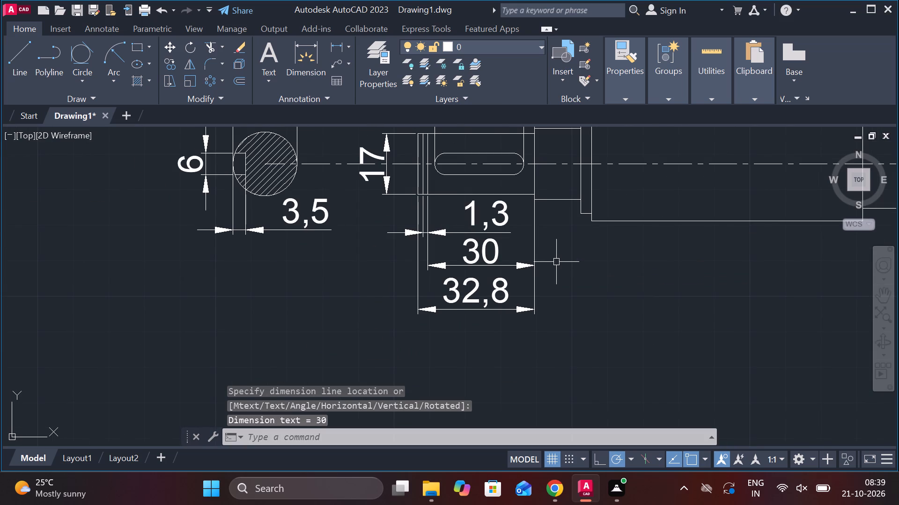
Add a horizontal linear dimension for the length of the section between the first shoulder and the thin collar, aligned with the groove-to-shoulder dimension.
scroll(556, 262, up, 1)
scroll(558, 262, down, 1)
scroll(590, 283, down, 2)
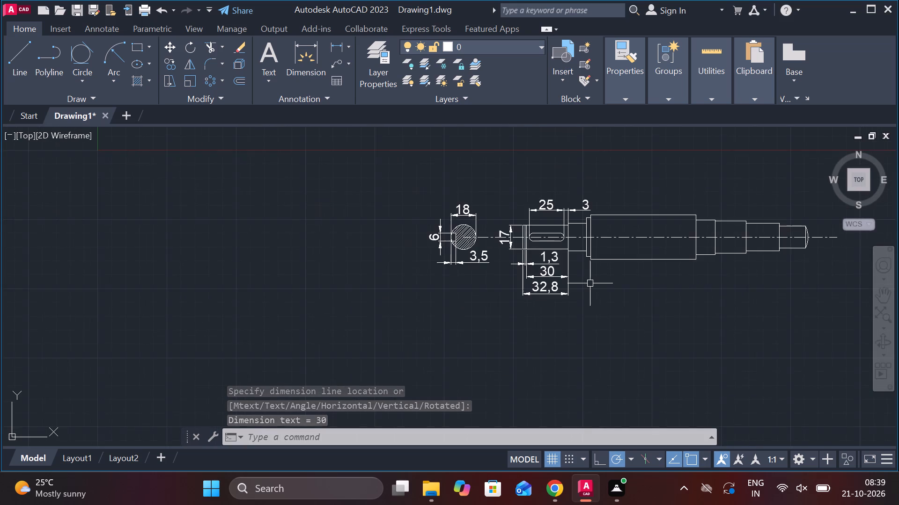
scroll(590, 283, up, 1)
middle_drag(590, 283, 539, 300)
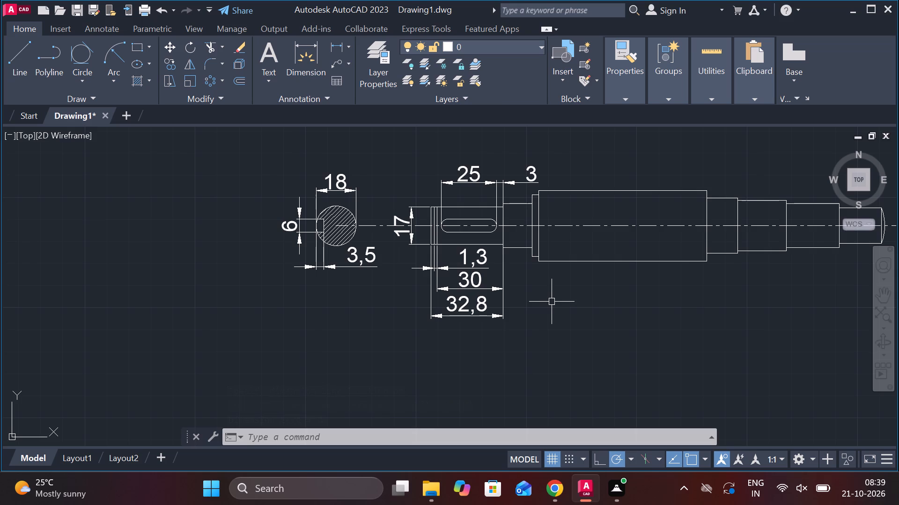
scroll(551, 303, up, 1)
middle_drag(549, 307, 516, 308)
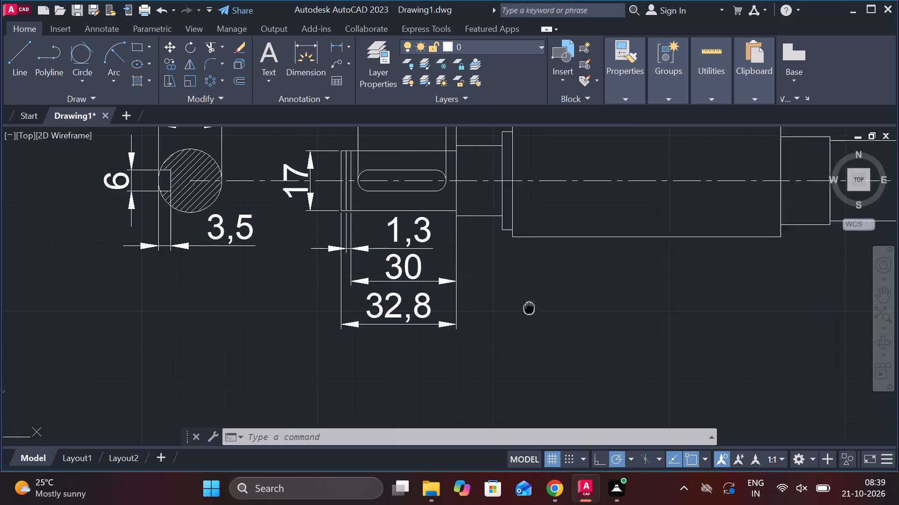
middle_drag(516, 308, 497, 308)
key(space)
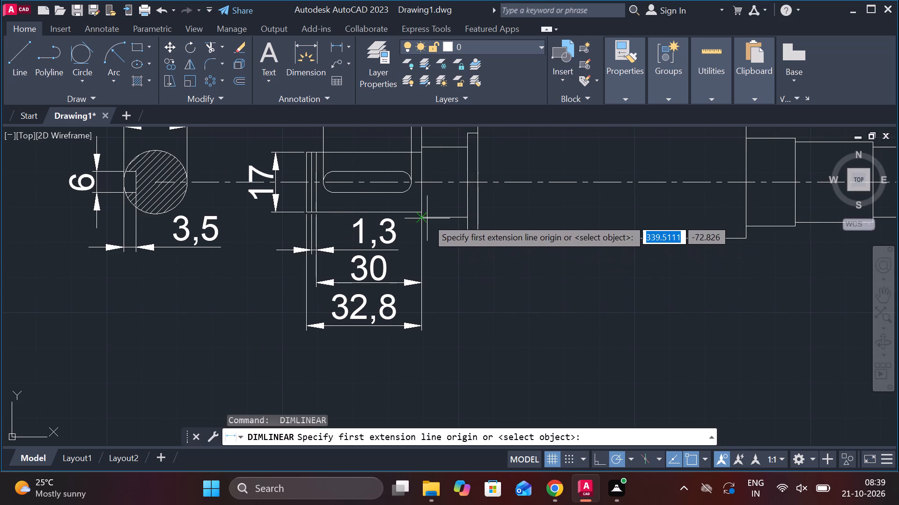
click(427, 218)
click(464, 217)
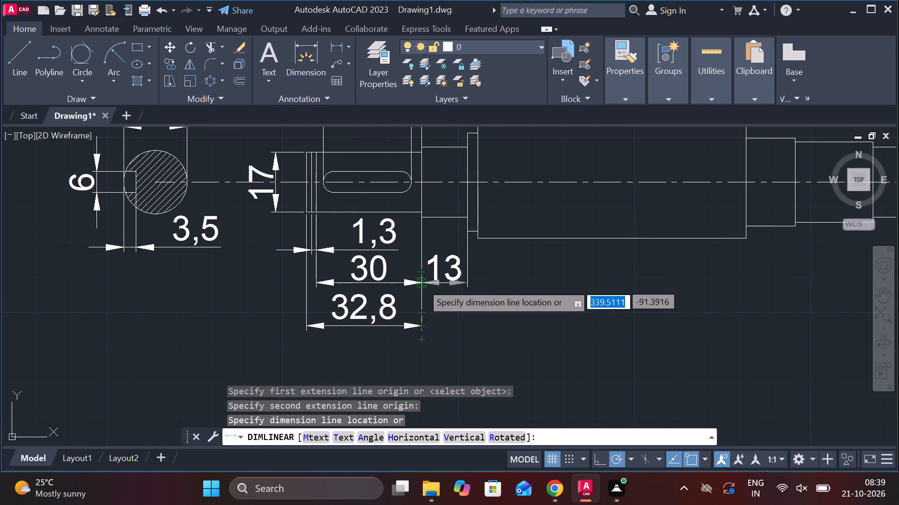
click(422, 284)
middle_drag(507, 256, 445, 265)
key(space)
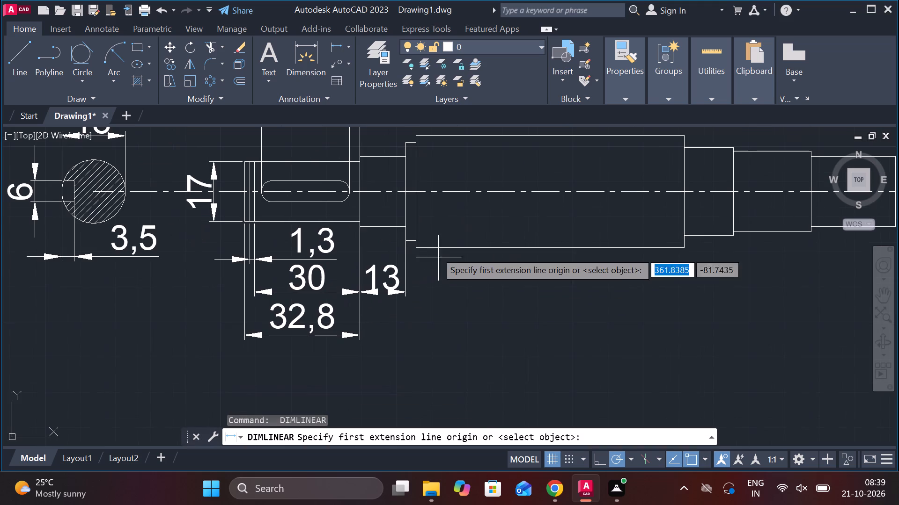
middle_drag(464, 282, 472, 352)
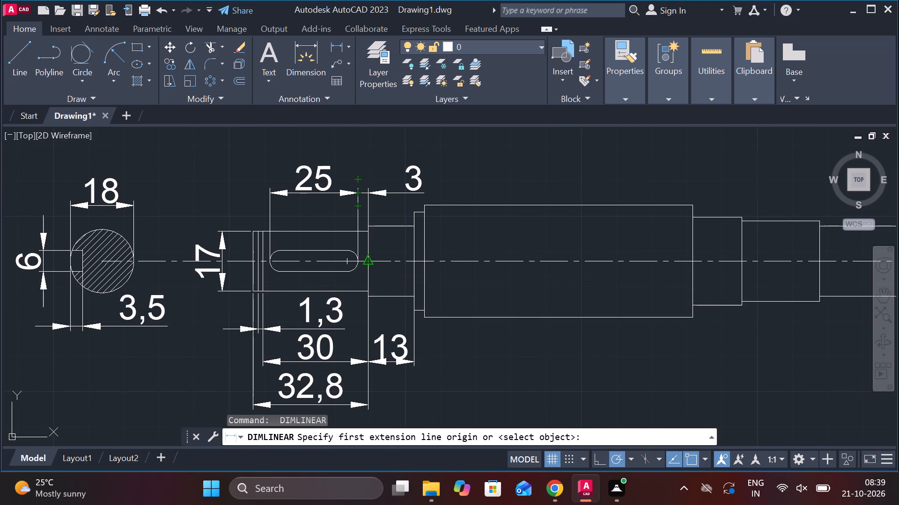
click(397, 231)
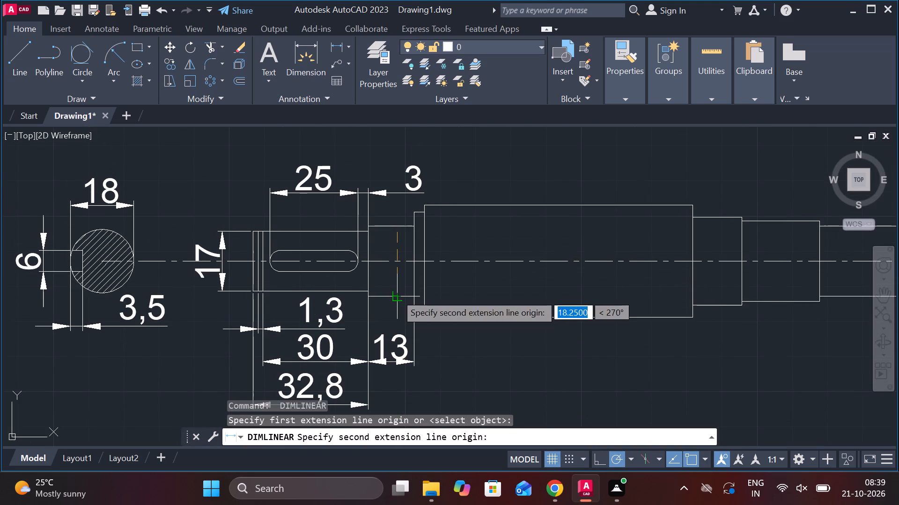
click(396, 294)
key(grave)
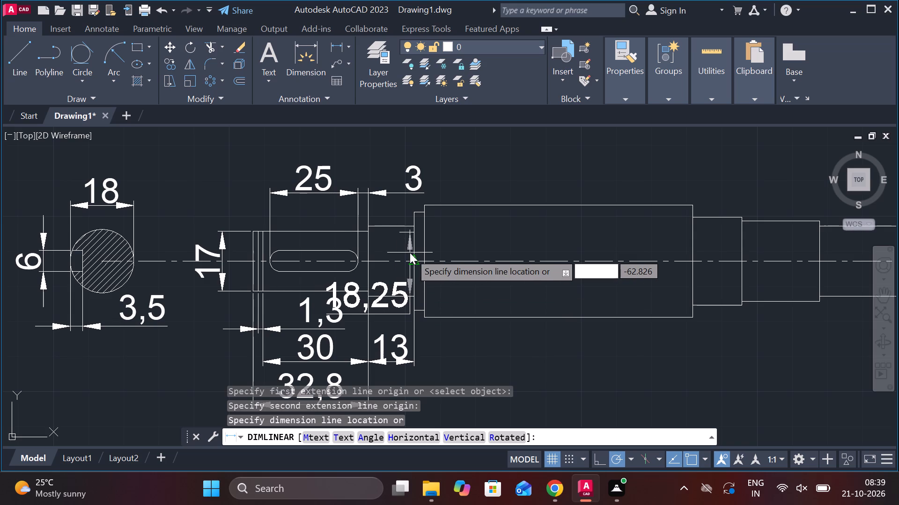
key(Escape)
Add a vertical linear dimension for the diameter of the section just left of the thin collar, placed inside that section.
scroll(408, 226, up, 2)
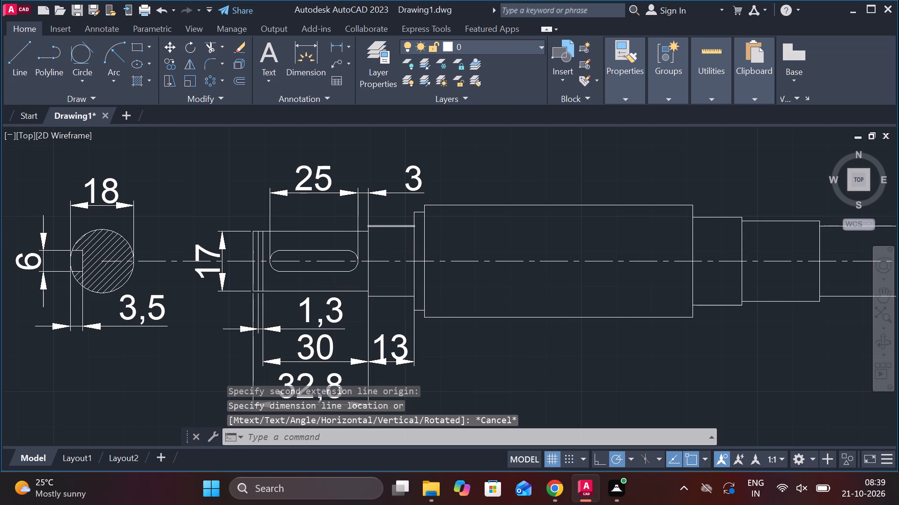
key(space)
click(408, 226)
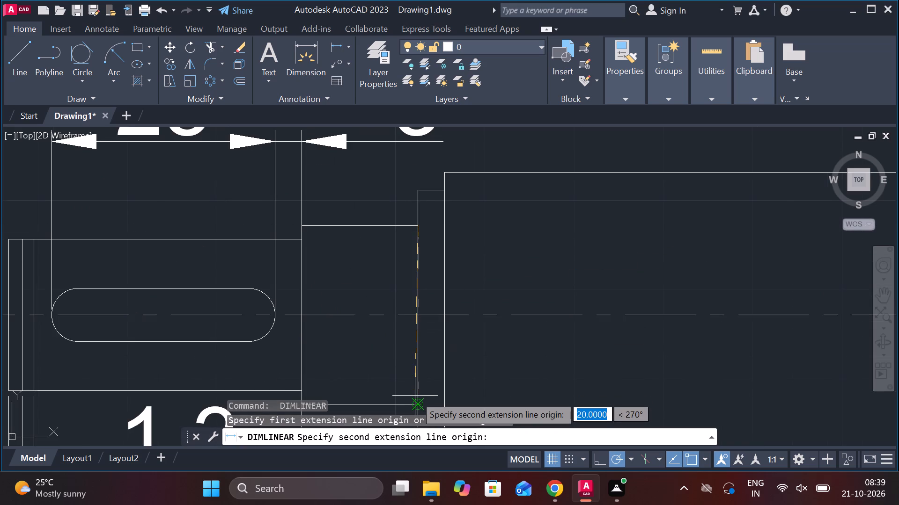
click(415, 396)
click(390, 341)
Add a vertical linear dimension for the thin collar's diameter, placed just inside the largest shaft section.
scroll(399, 341, down, 1)
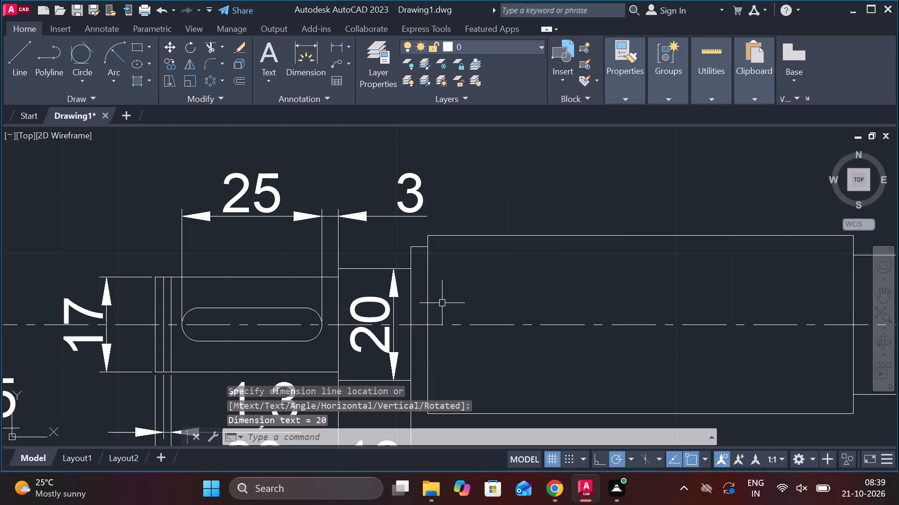
key(space)
click(430, 246)
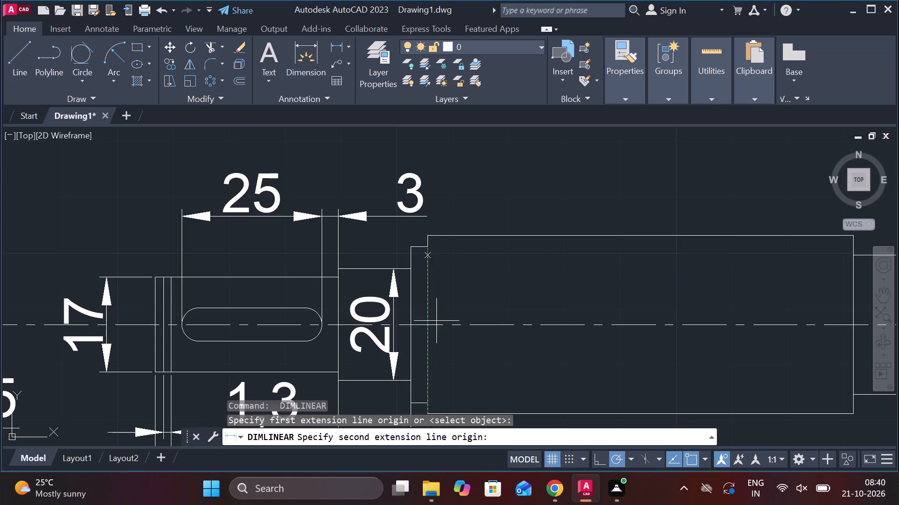
click(432, 398)
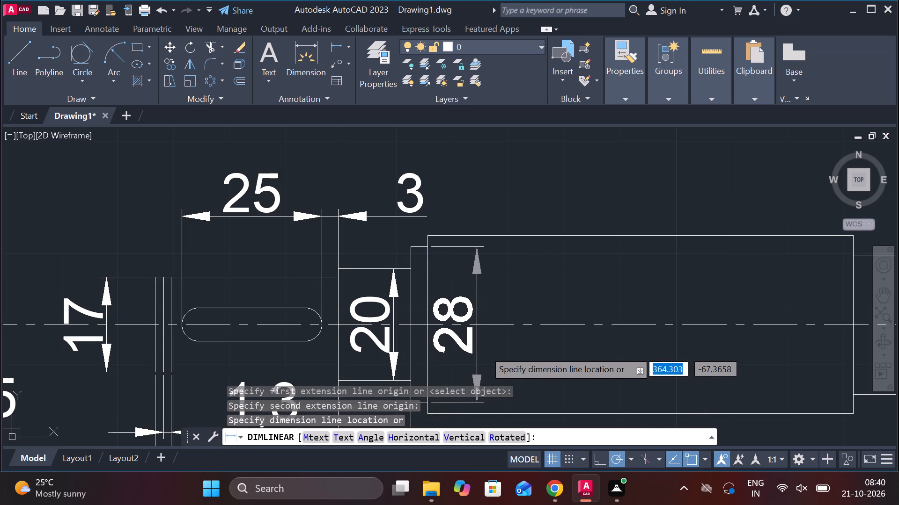
click(486, 350)
Add a horizontal linear dimension for the thin collar's width, placed below the shaft.
scroll(496, 346, down, 1)
middle_drag(499, 342, 512, 315)
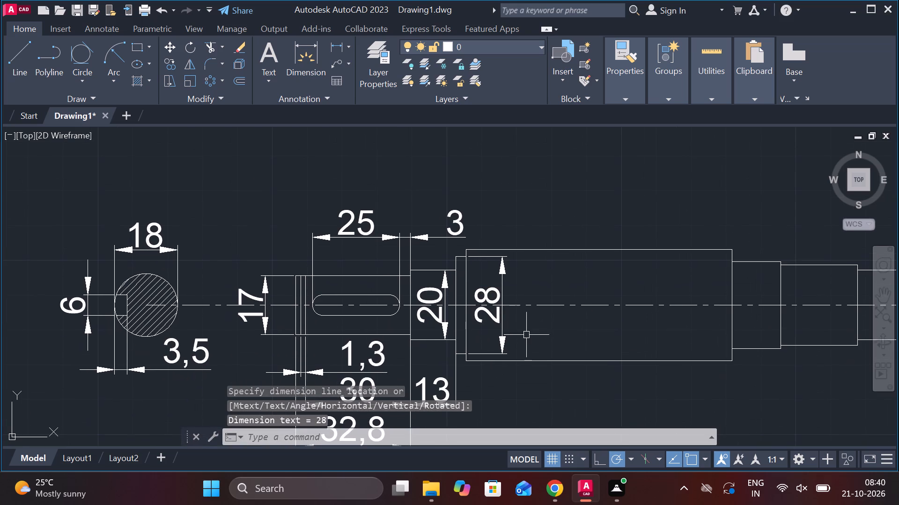
middle_drag(527, 342, 490, 260)
middle_drag(486, 319, 489, 322)
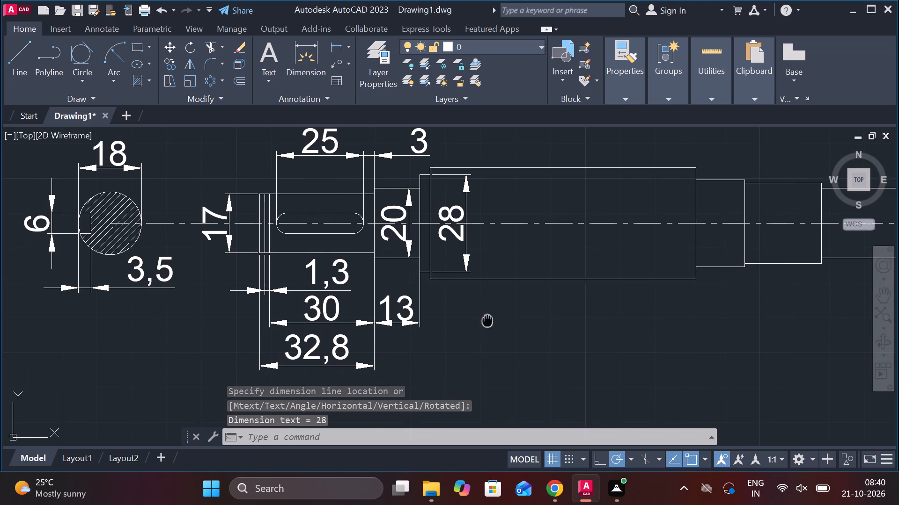
middle_drag(489, 322, 490, 381)
scroll(464, 352, up, 2)
key(space)
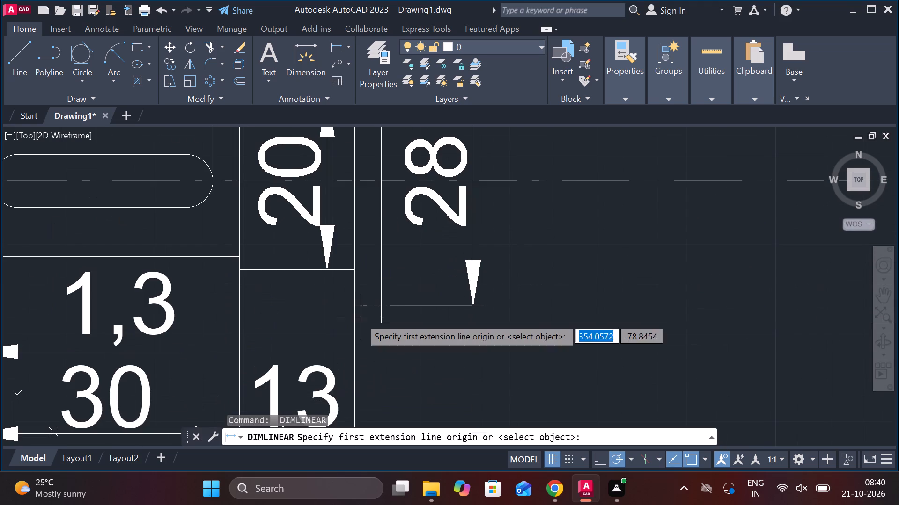
click(345, 305)
click(381, 305)
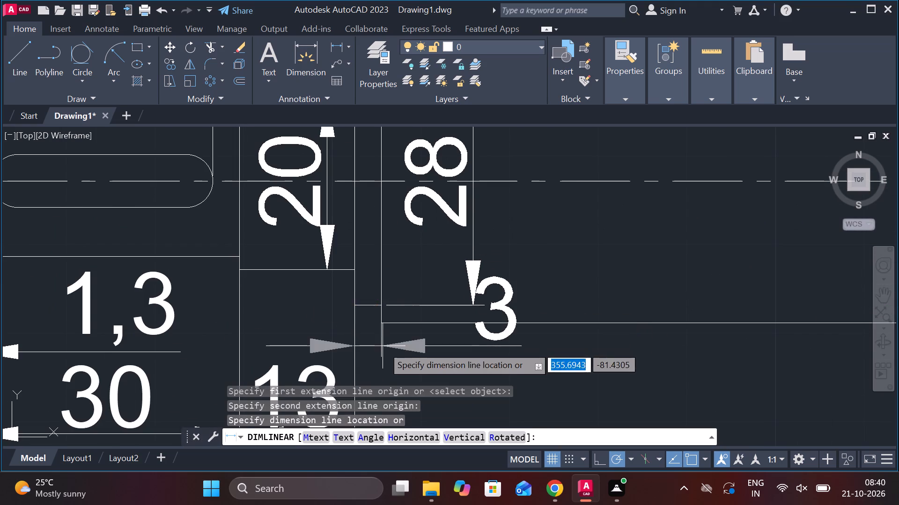
scroll(383, 355, down, 1)
middle_drag(384, 364, 385, 318)
middle_drag(384, 376, 382, 333)
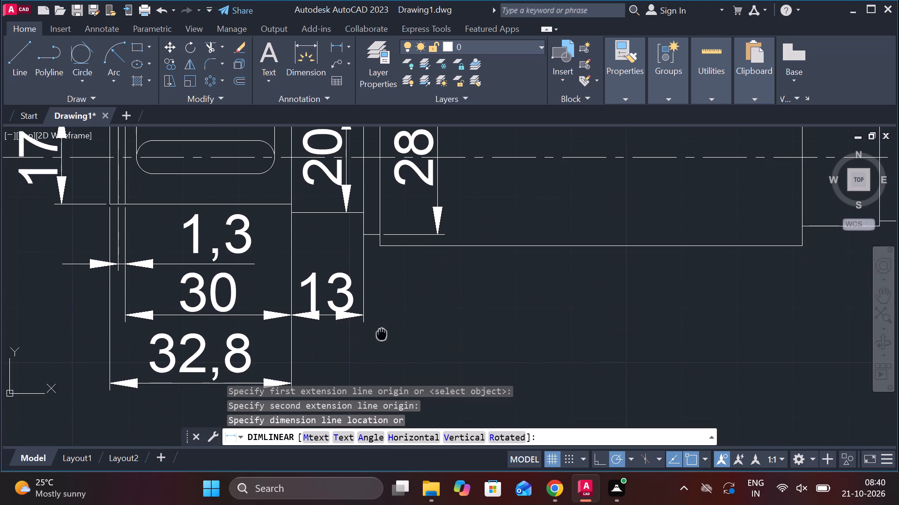
click(379, 342)
Add a vertical linear dimension for the diameter of the largest shaft section, placed inside that section.
middle_drag(496, 282, 432, 325)
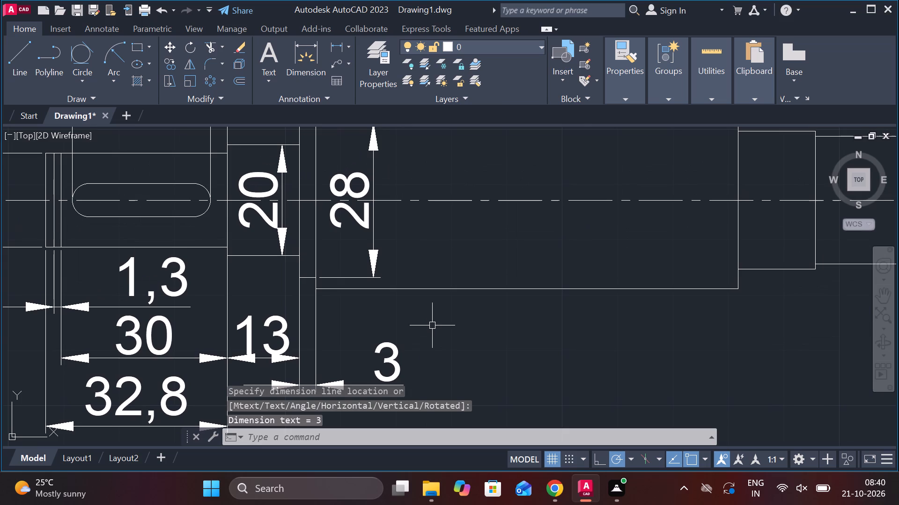
key(space)
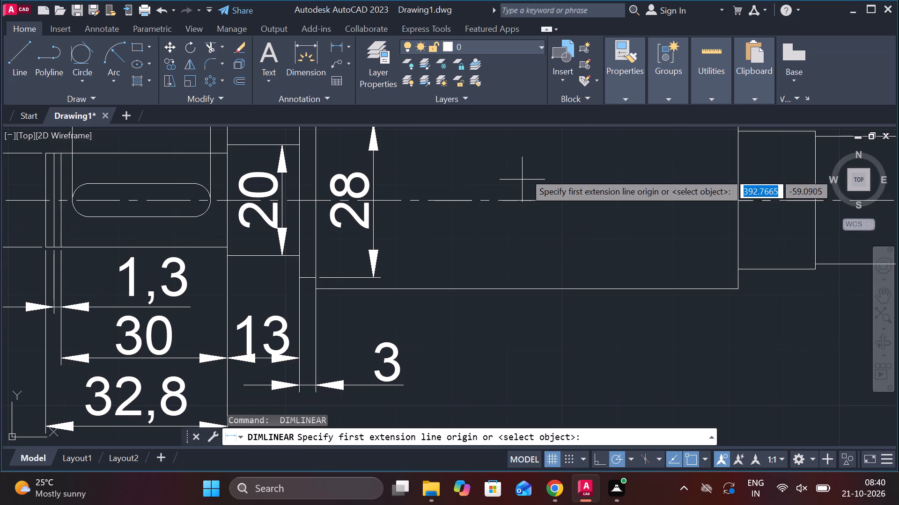
middle_drag(538, 168, 509, 253)
click(500, 203)
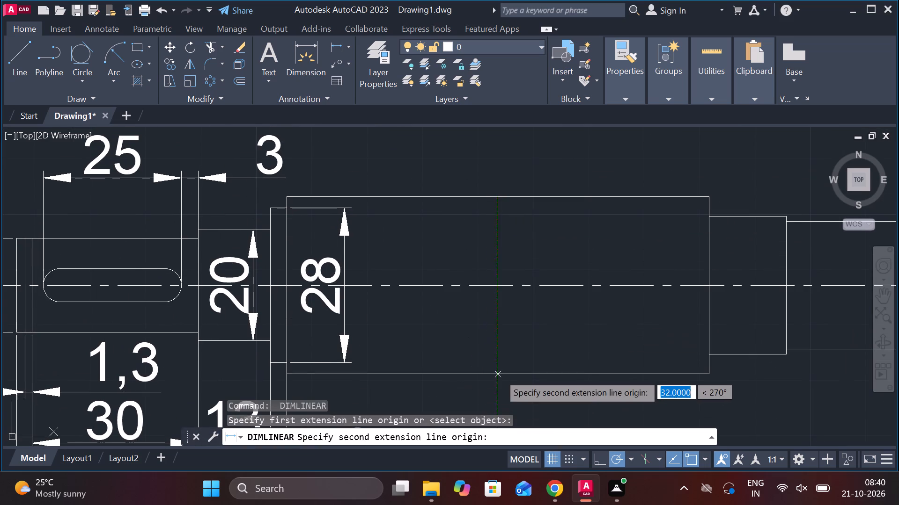
click(499, 374)
click(485, 339)
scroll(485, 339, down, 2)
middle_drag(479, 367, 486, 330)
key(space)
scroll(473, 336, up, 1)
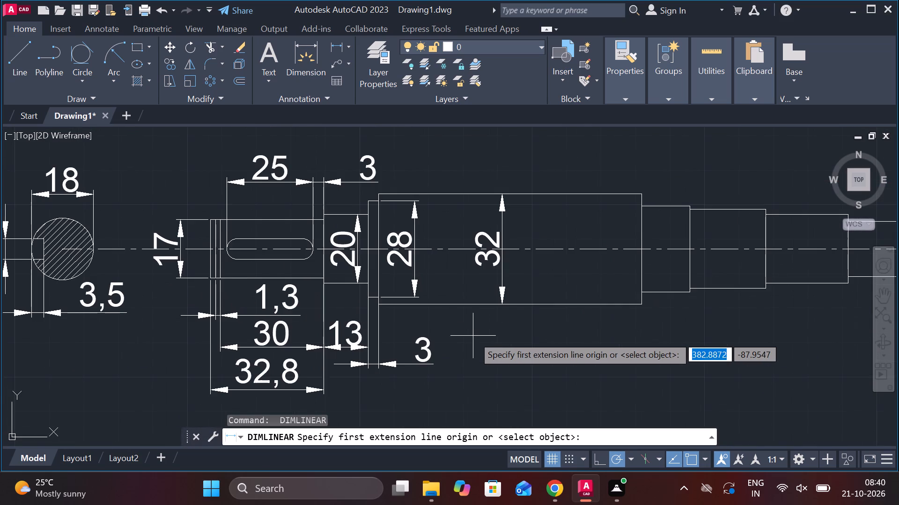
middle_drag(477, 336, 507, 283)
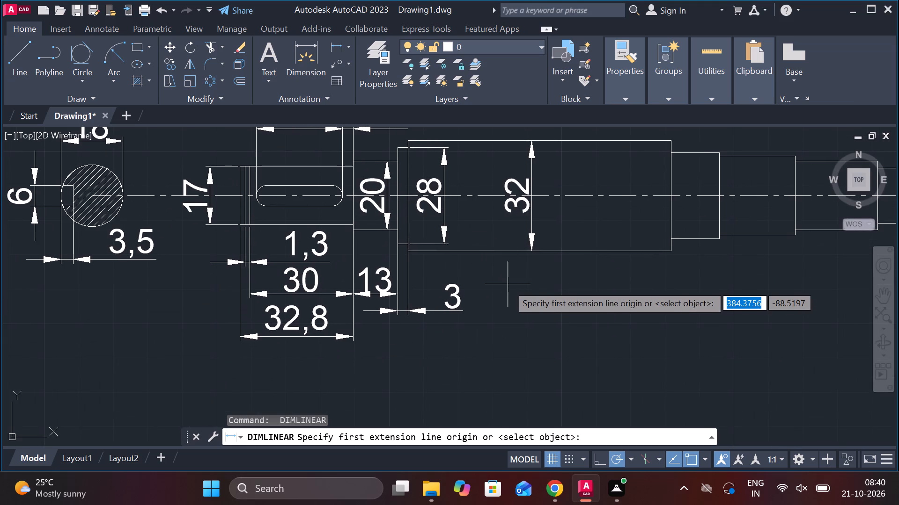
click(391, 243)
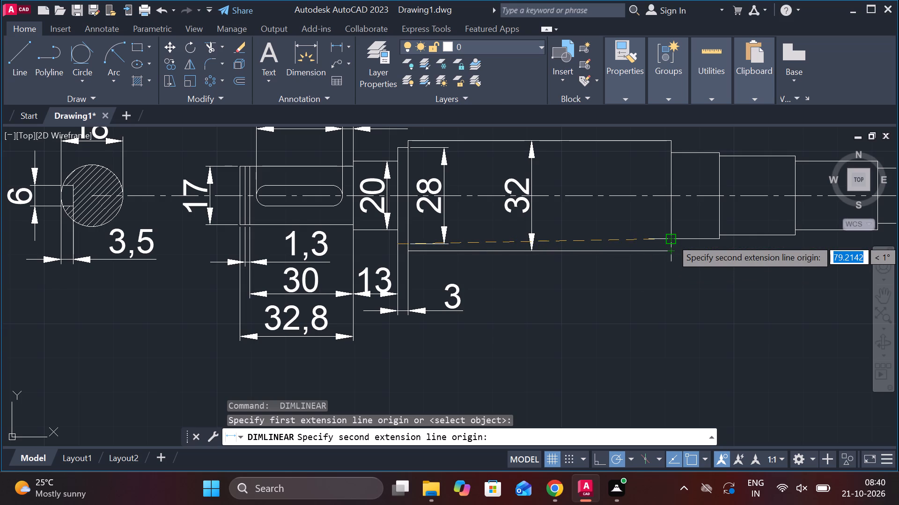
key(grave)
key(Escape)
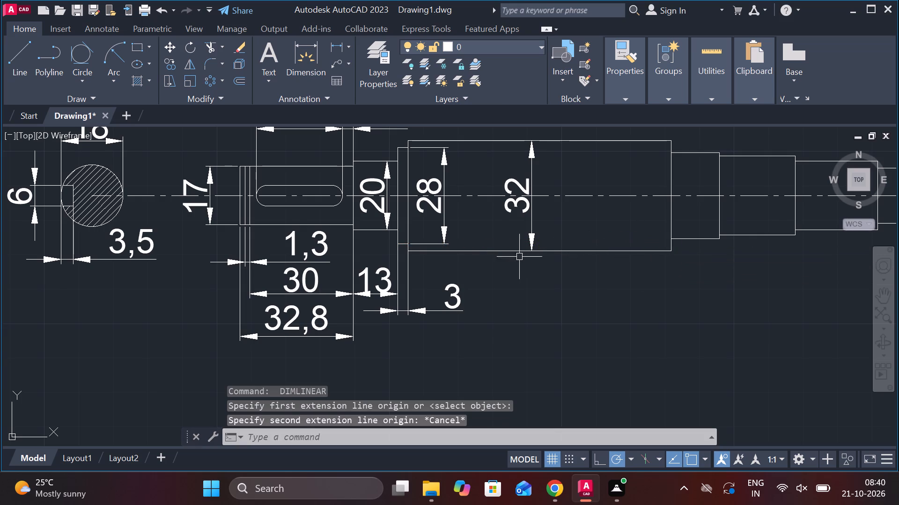
Add a horizontal linear dimension for the length of the largest shaft section, placed below the shaft.
key(space)
click(408, 252)
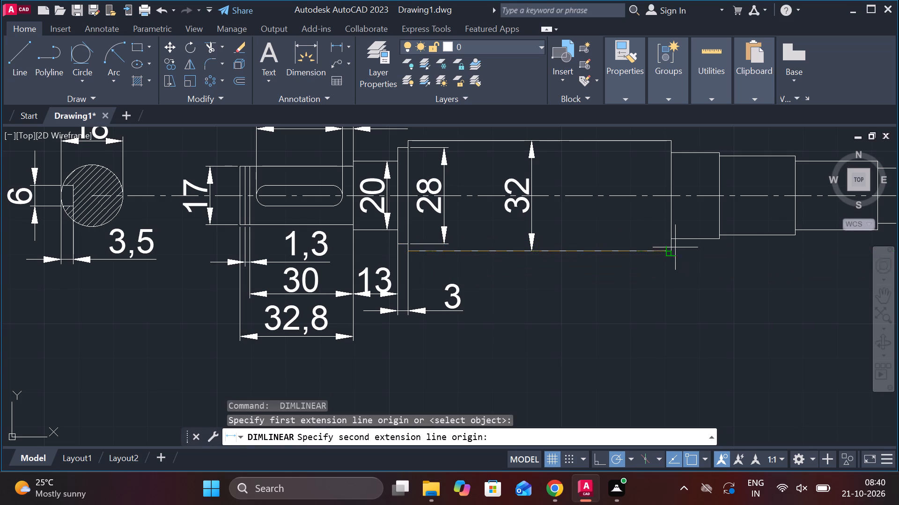
click(675, 247)
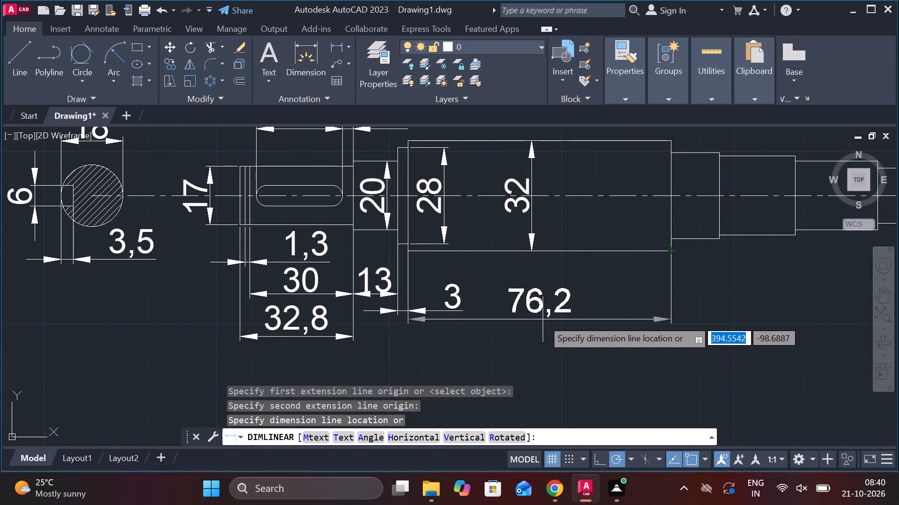
click(542, 329)
Add a vertical linear dimension for the diameter of the short section just after the largest shaft section, placed inside it.
middle_drag(571, 317, 403, 382)
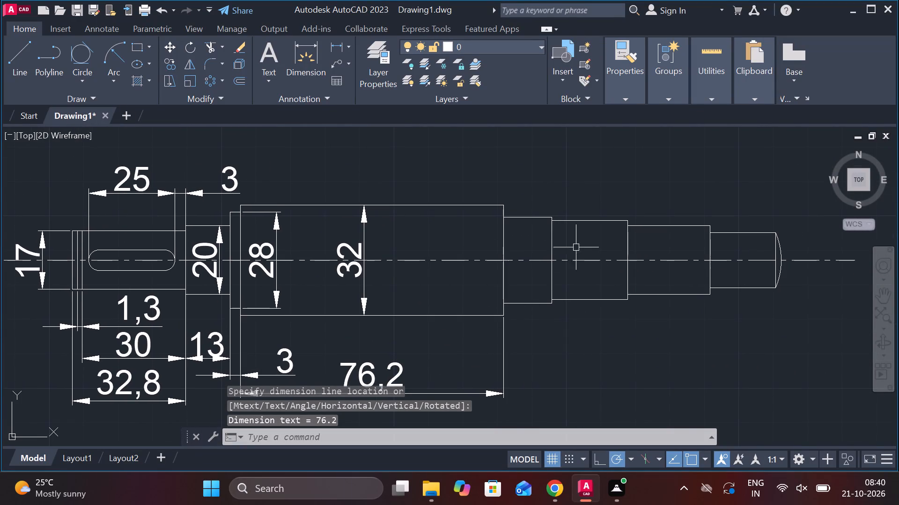
key(space)
click(548, 225)
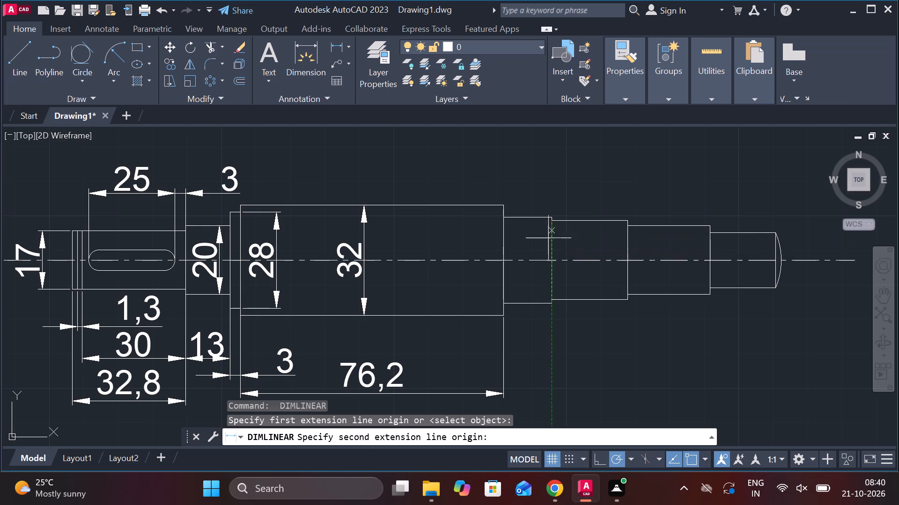
click(551, 303)
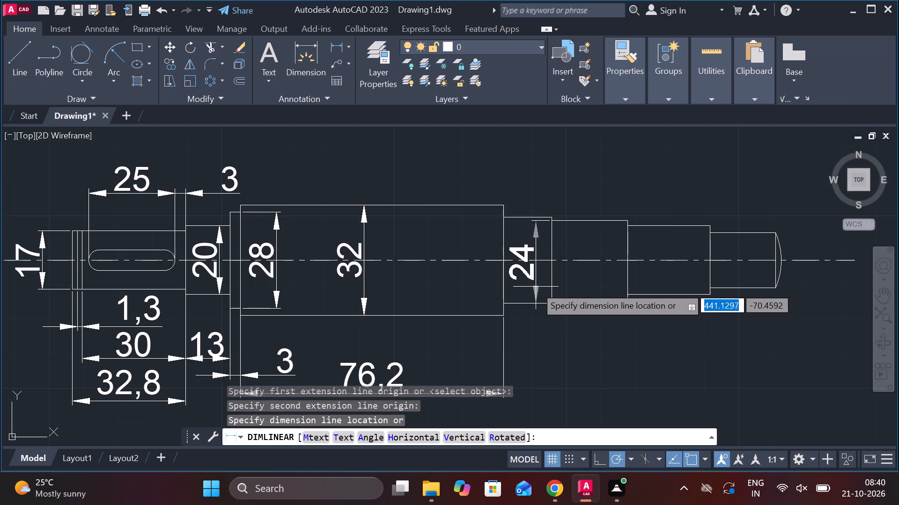
click(539, 283)
Add a vertical linear dimension for the diameter of the section just before the domed end section, placed inside it.
key(space)
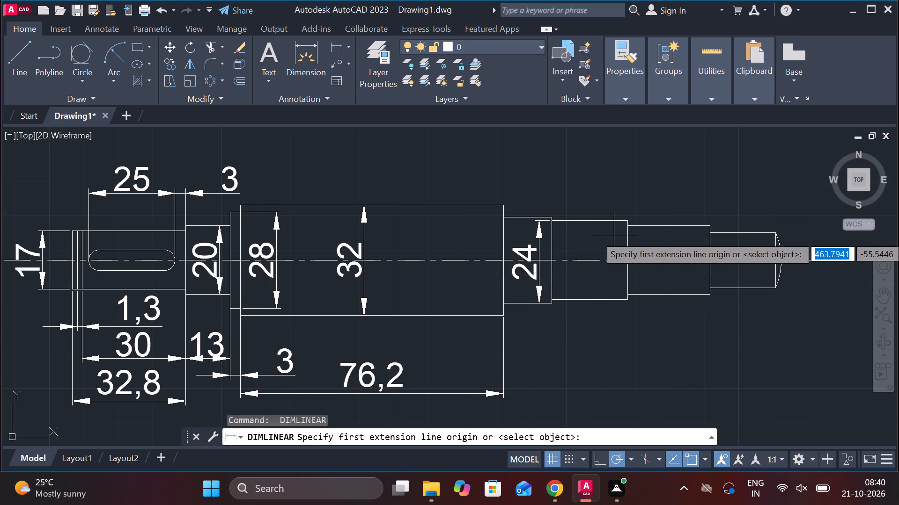
click(629, 227)
click(631, 290)
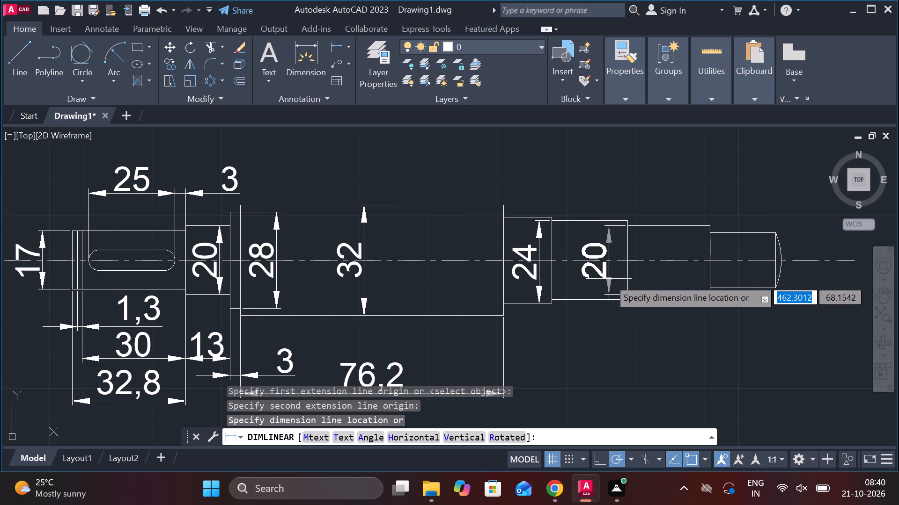
click(674, 276)
Add a vertical linear dimension for the diameter of the second section after the largest one, placed inside that section.
key(space)
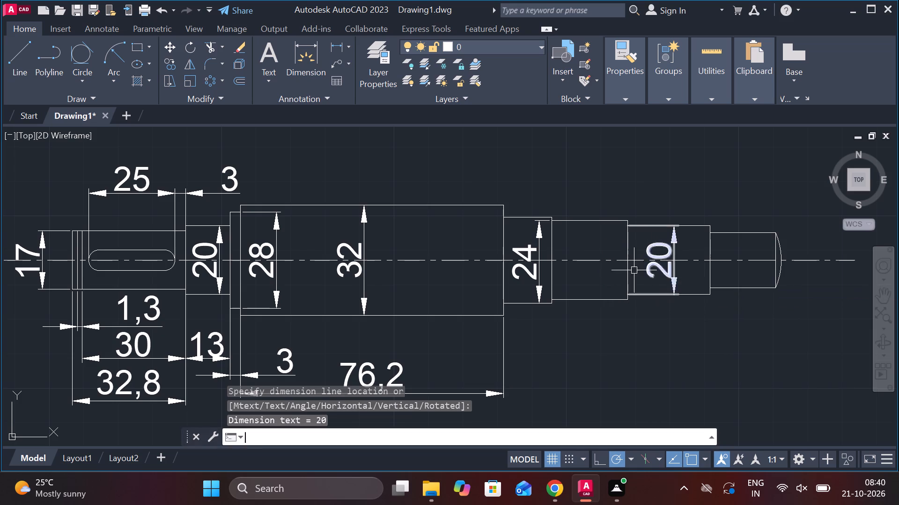
click(604, 226)
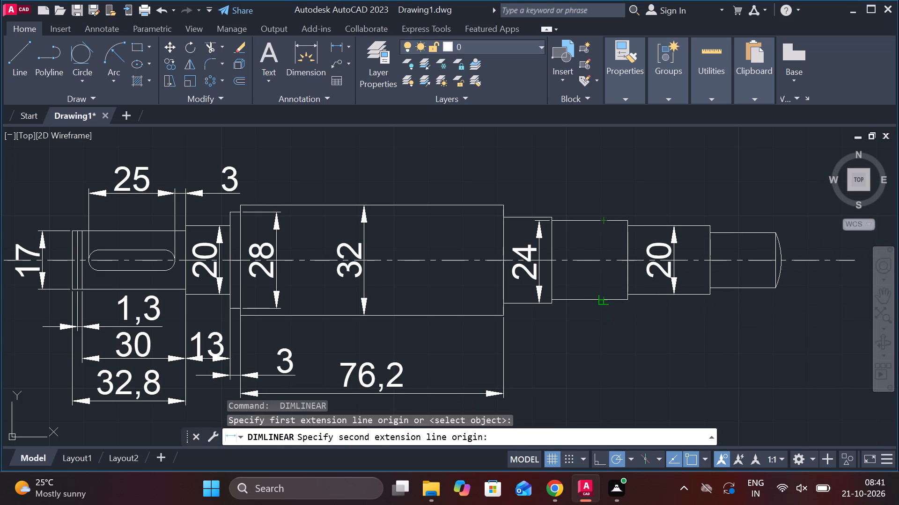
click(604, 299)
click(601, 292)
Add a vertical linear dimension for the diameter of the domed end section, placed beyond the shaft's end.
middle_drag(648, 324, 525, 328)
key(space)
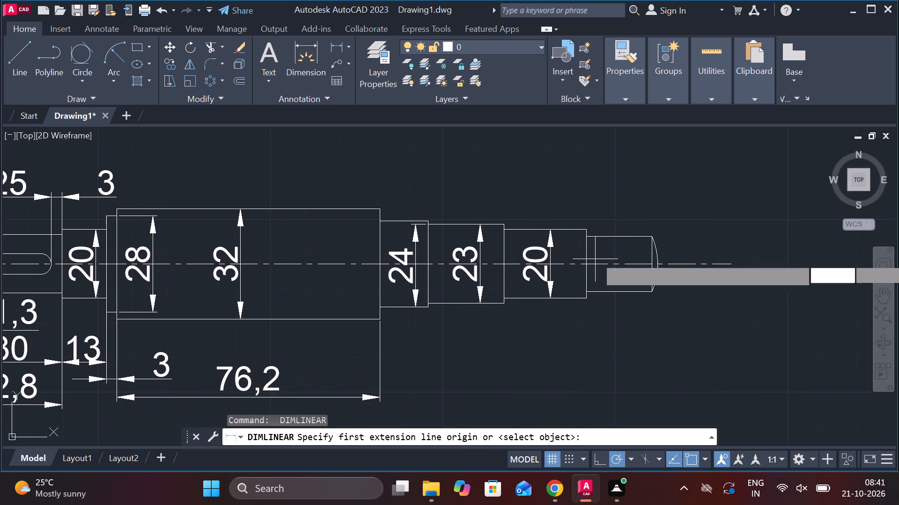
click(615, 238)
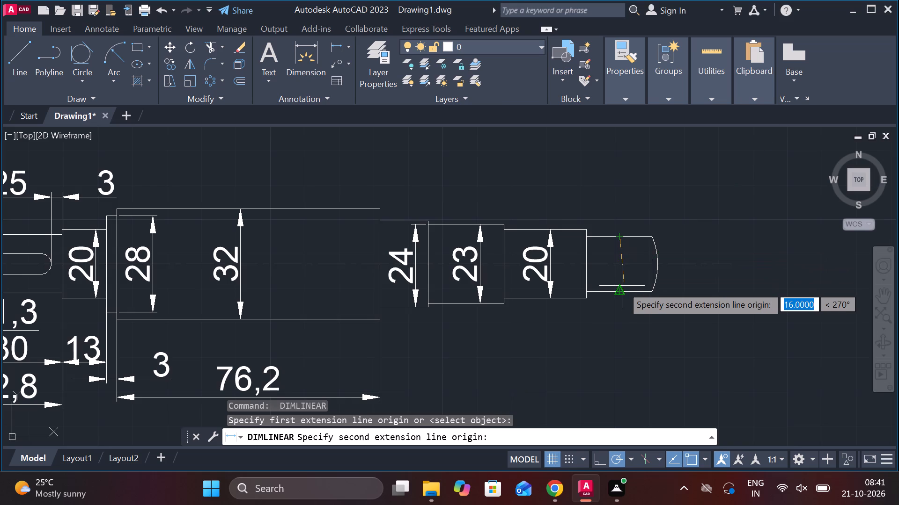
click(621, 287)
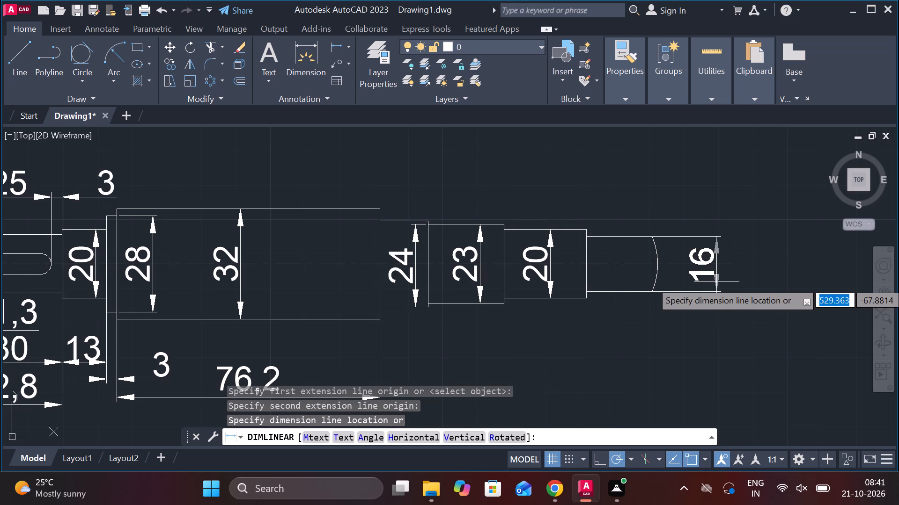
click(716, 281)
Add a horizontal linear dimension for the length of the short section after the largest one, in line with the largest section's length dimension.
scroll(722, 281, down, 1)
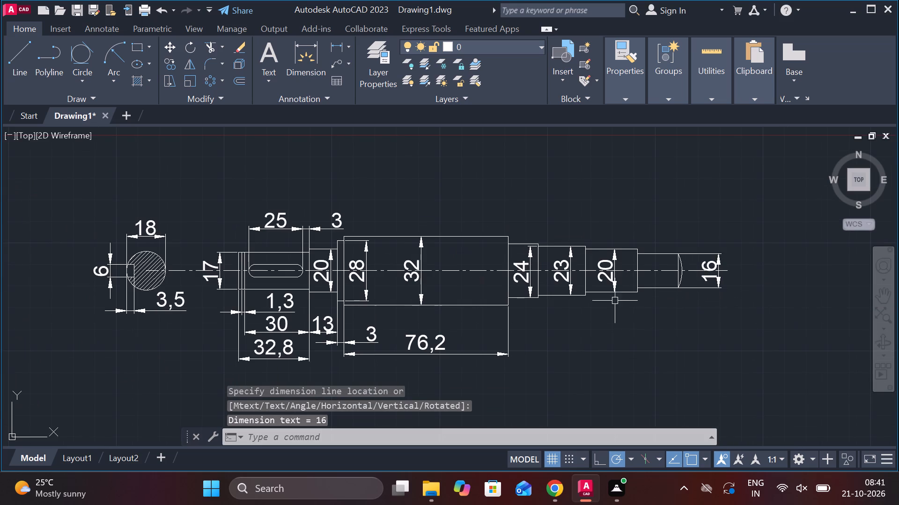
scroll(590, 299, up, 1)
key(space)
click(456, 310)
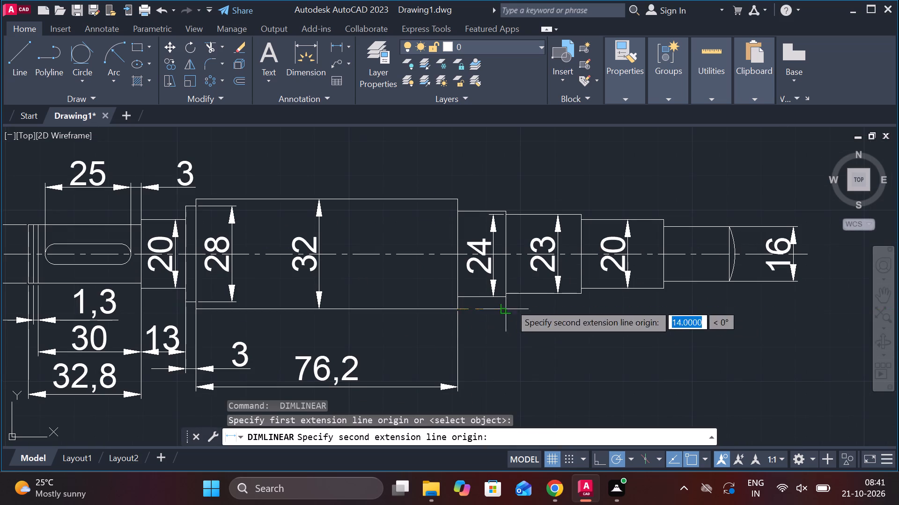
click(509, 299)
click(466, 377)
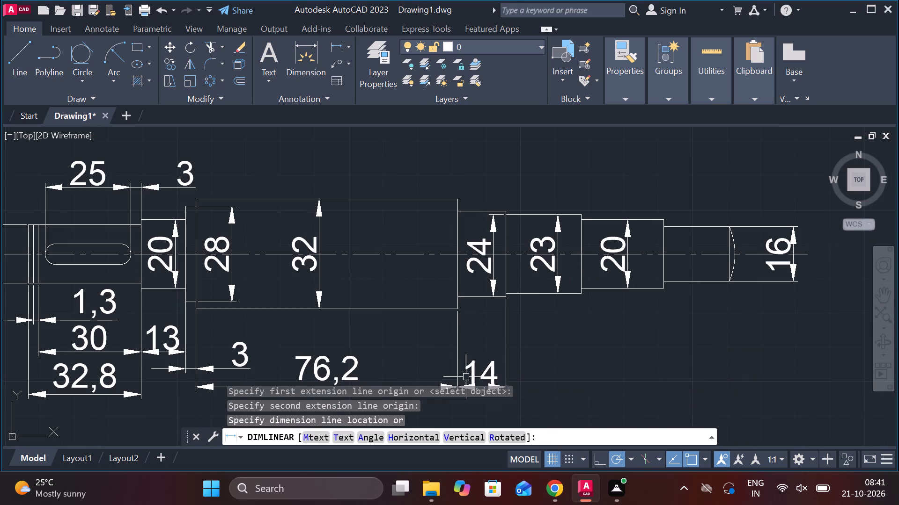
Add a horizontal linear dimension for the length of the second section after the largest one, aligned with the existing length dimensions.
key(space)
click(507, 300)
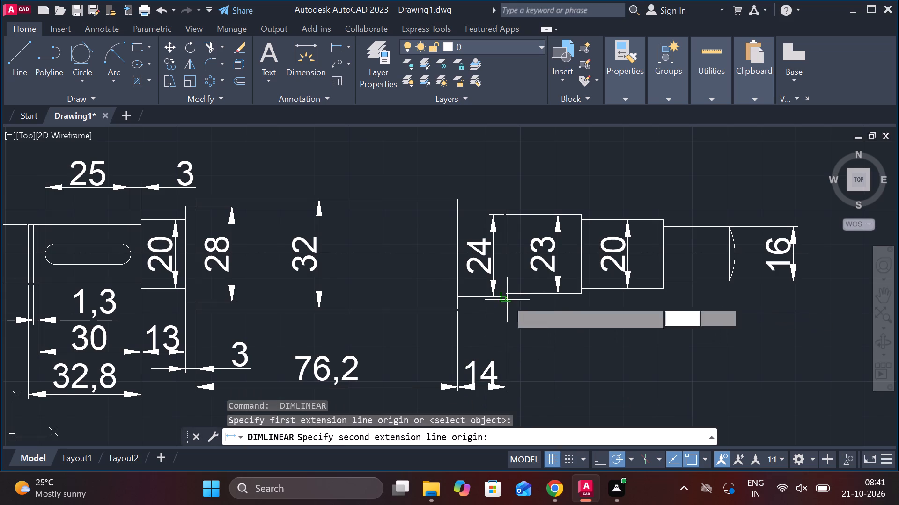
click(584, 297)
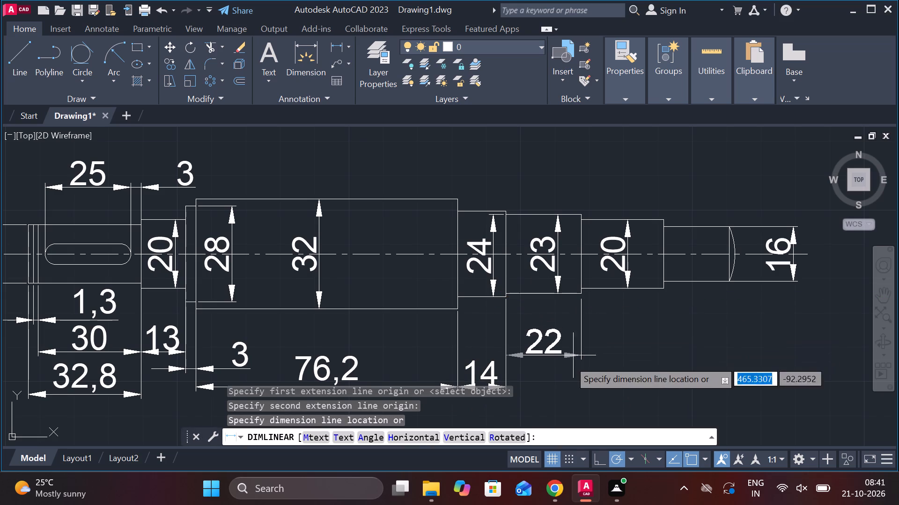
middle_drag(553, 375, 552, 324)
scroll(540, 334, up, 1)
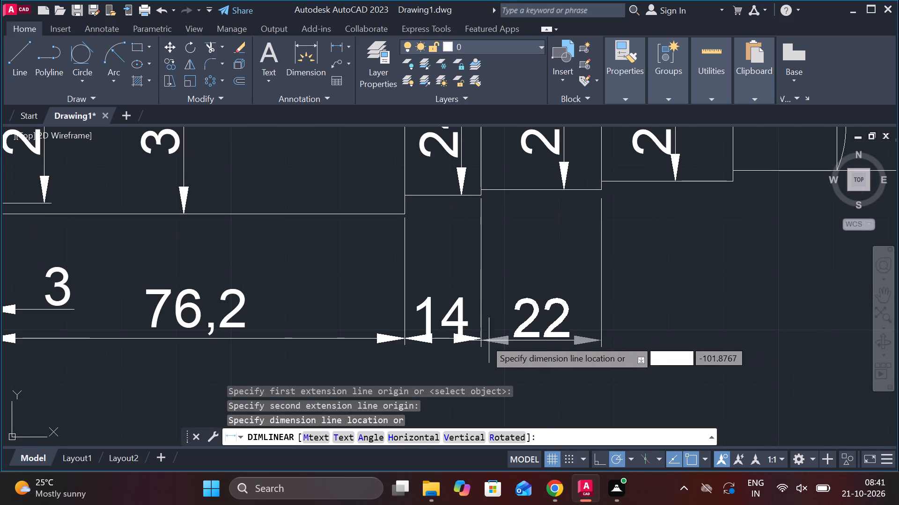
click(483, 339)
Add a horizontal linear dimension for the length of the section just before the domed end section, aligned with the existing length dimensions.
scroll(609, 323, down, 1)
middle_drag(609, 323, 519, 350)
key(space)
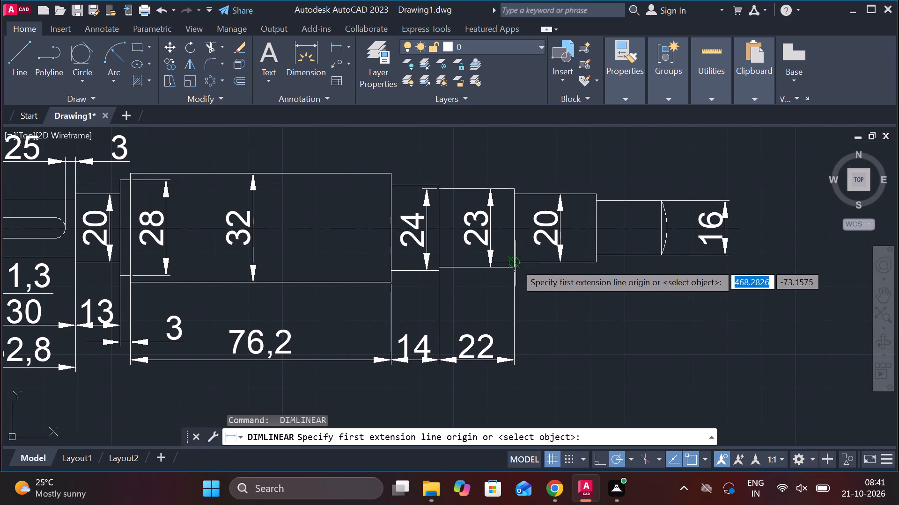
click(516, 263)
click(592, 263)
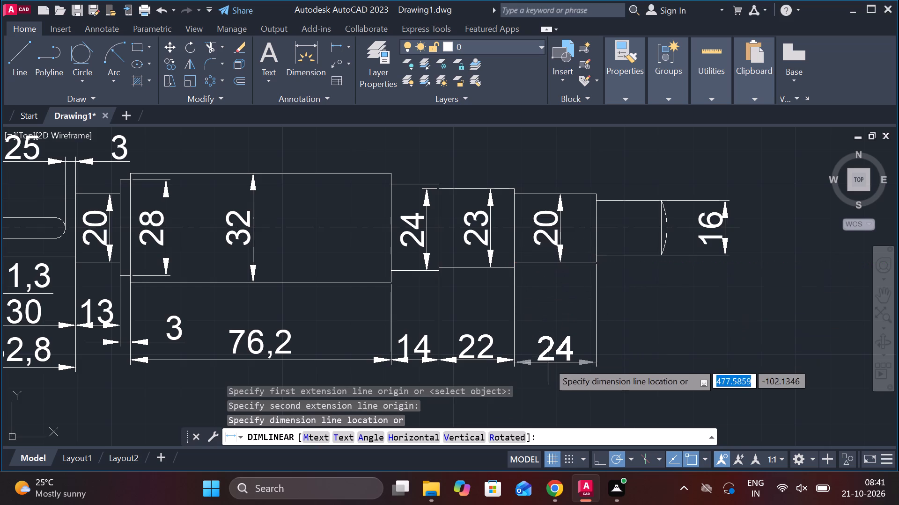
click(517, 359)
Add a horizontal linear dimension for the end section's length up to the dome, aligned with the other length dimensions.
middle_click(634, 345)
key(space)
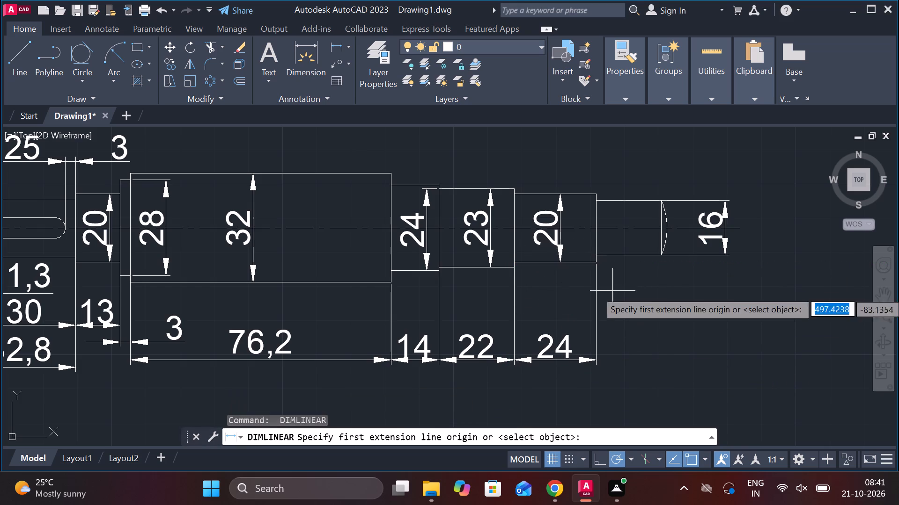
click(594, 255)
click(664, 255)
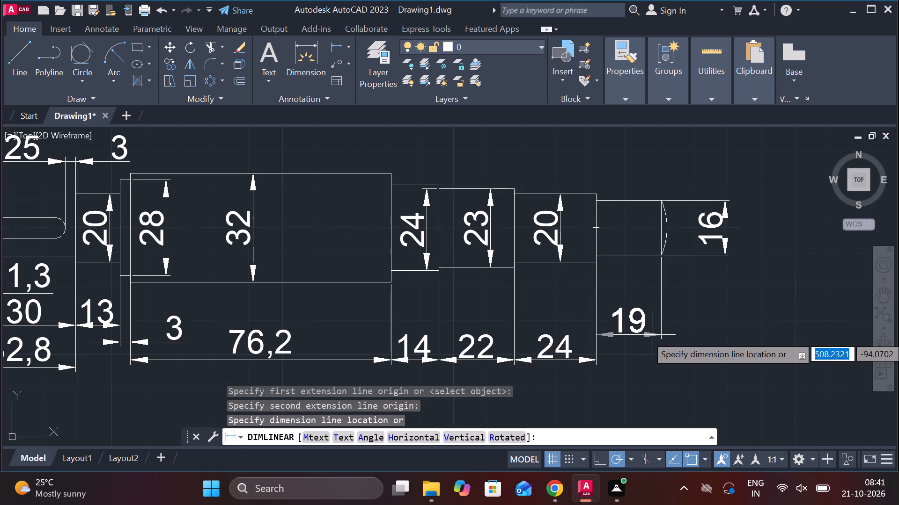
click(606, 359)
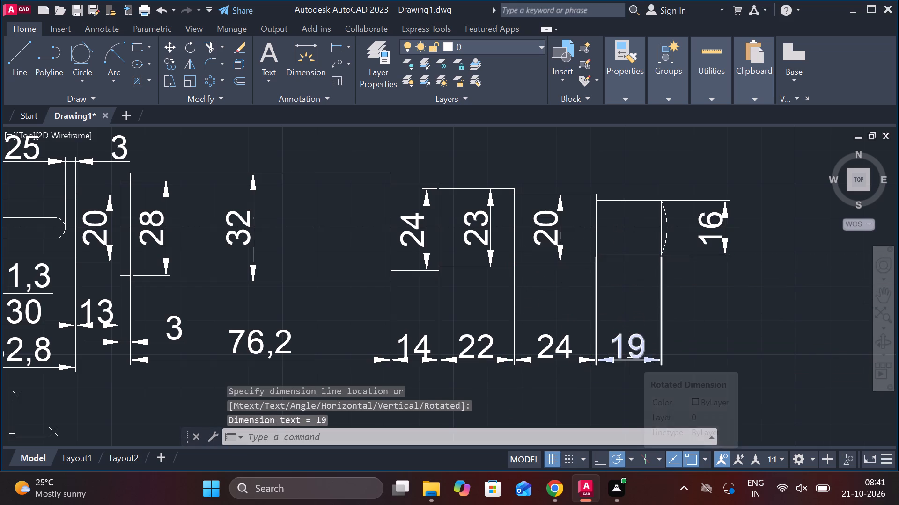
Add a radius dimension to the domed end arc, with its text placed above and beyond the shaft's end.
scroll(630, 354, down, 1)
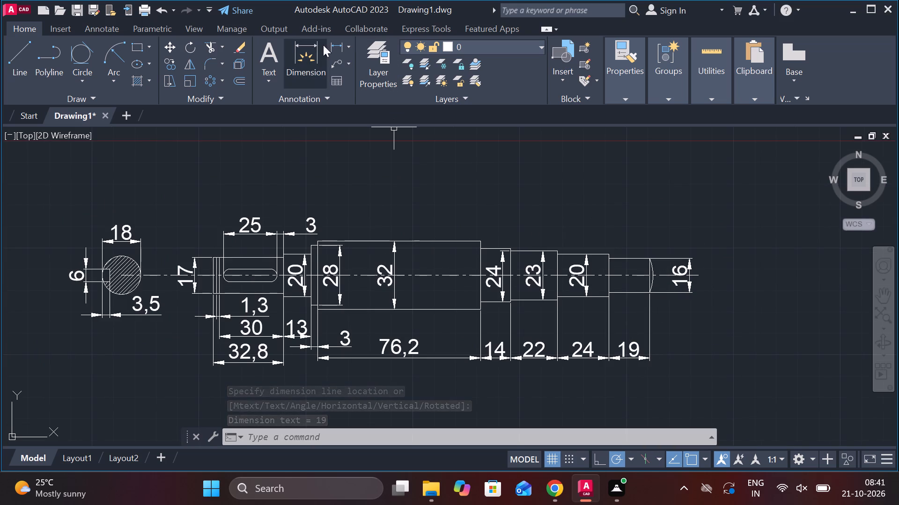
click(347, 43)
click(352, 188)
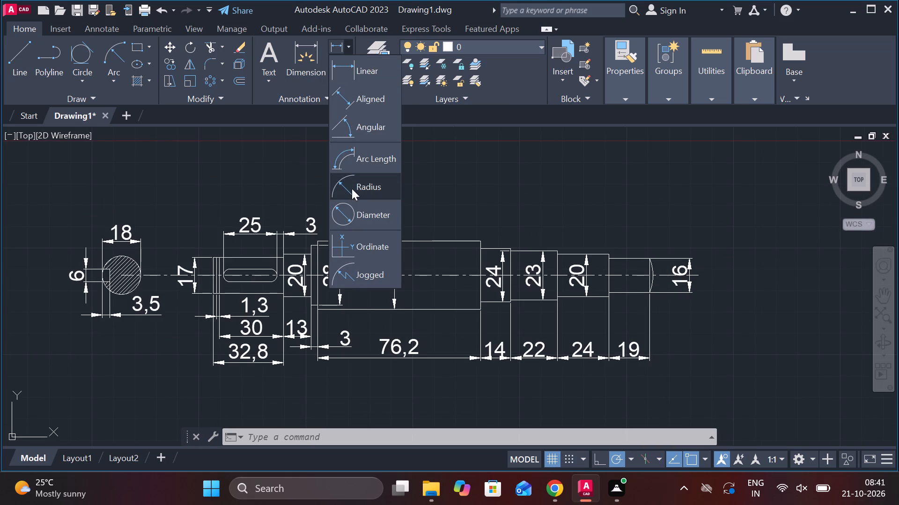
scroll(618, 296, up, 2)
middle_drag(614, 252, 395, 344)
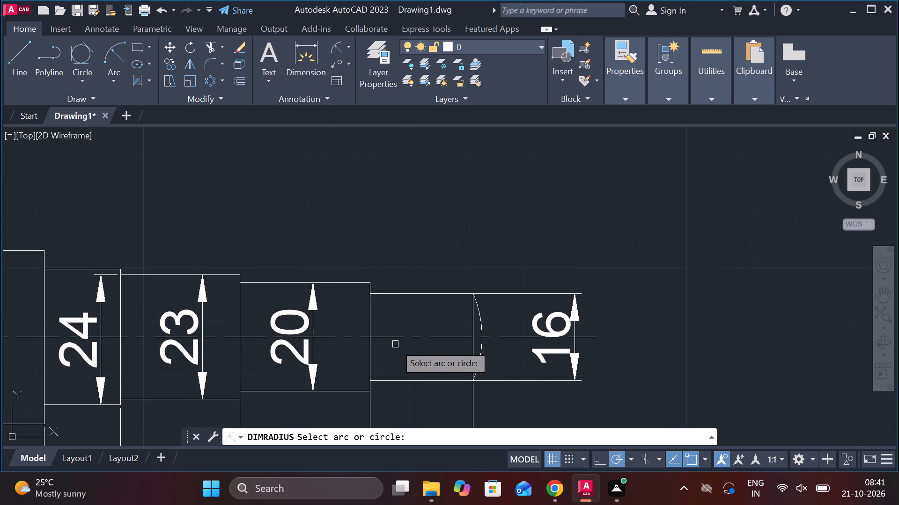
click(481, 313)
click(532, 241)
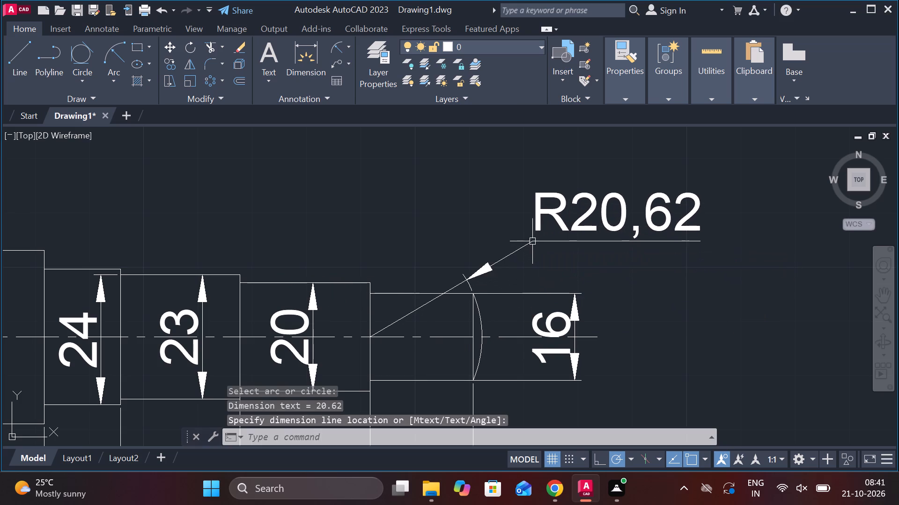
Review the dimensioned shaft and its keyway cross-section, together with the flanged part drawing above.
scroll(537, 250, down, 3)
middle_drag(450, 333, 557, 306)
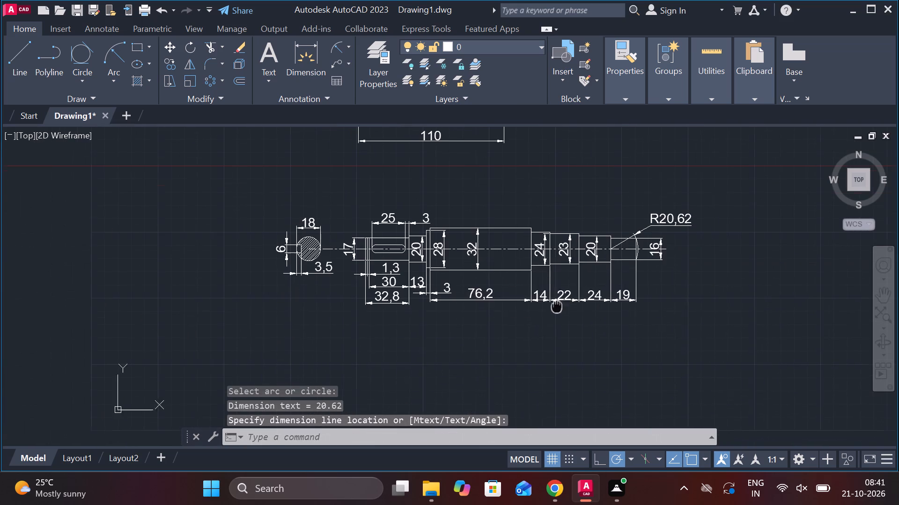
middle_drag(557, 306, 556, 306)
scroll(276, 250, up, 1)
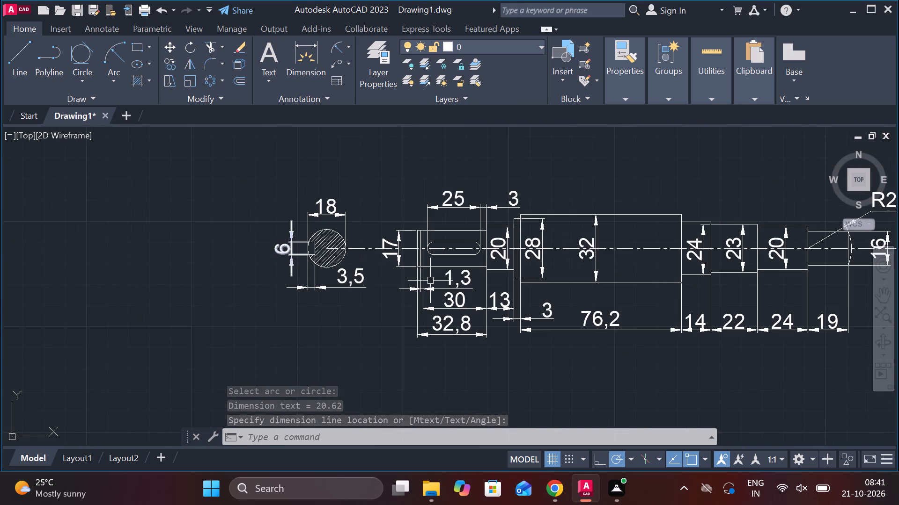
scroll(344, 302, down, 2)
scroll(383, 297, up, 2)
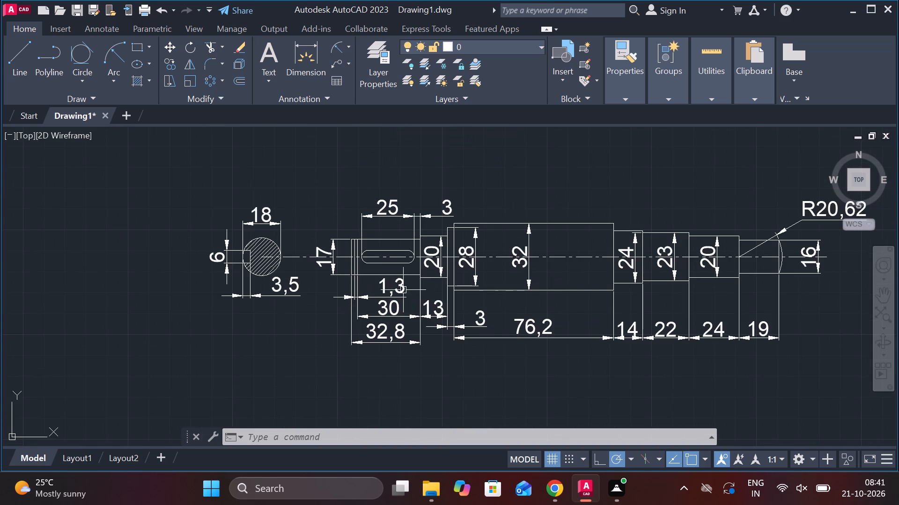
scroll(456, 228, down, 2)
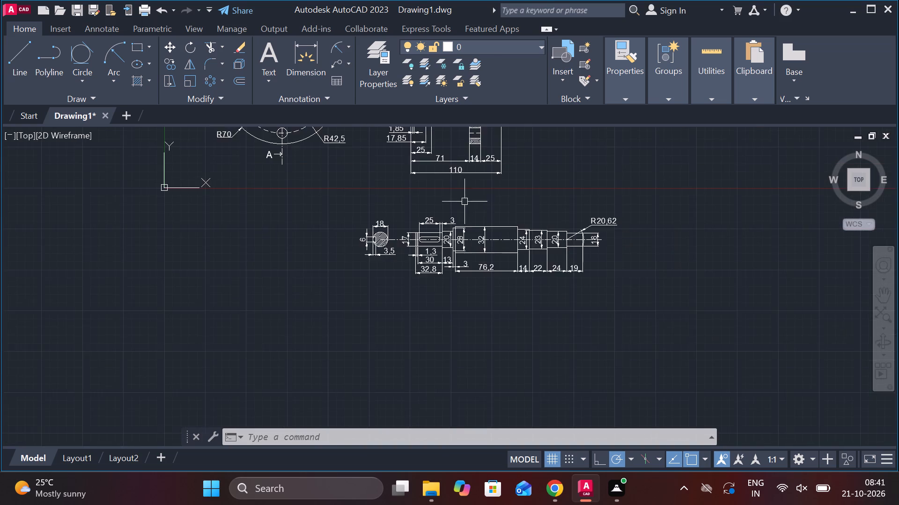
middle_drag(474, 201, 477, 269)
scroll(457, 317, up, 2)
key(Escape)
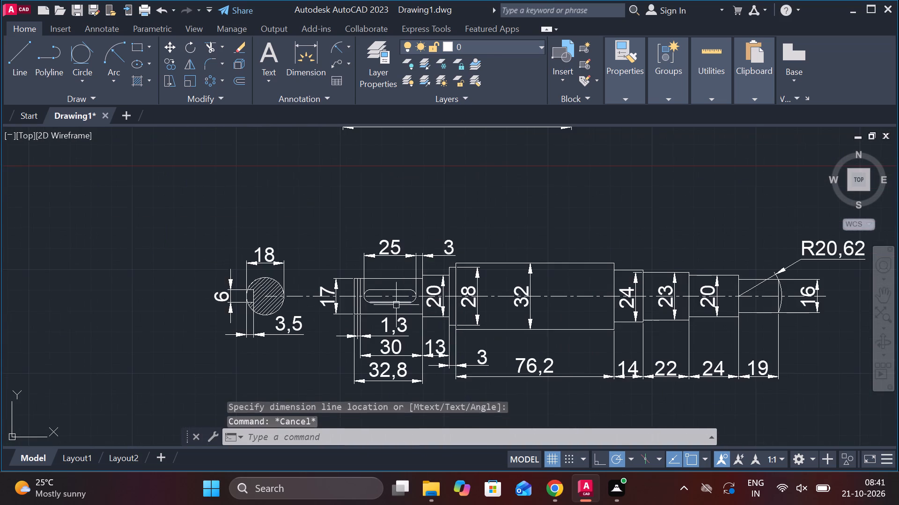
Add the section letter A as multiline text above the keyway slot and try to set its text height to 5.
scroll(396, 305, up, 2)
text(T)
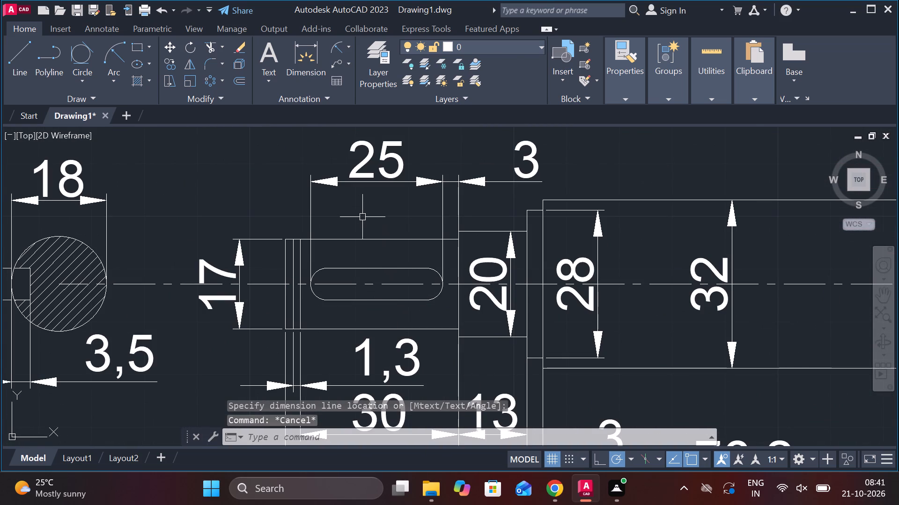
key(space)
scroll(362, 217, up, 1)
click(333, 192)
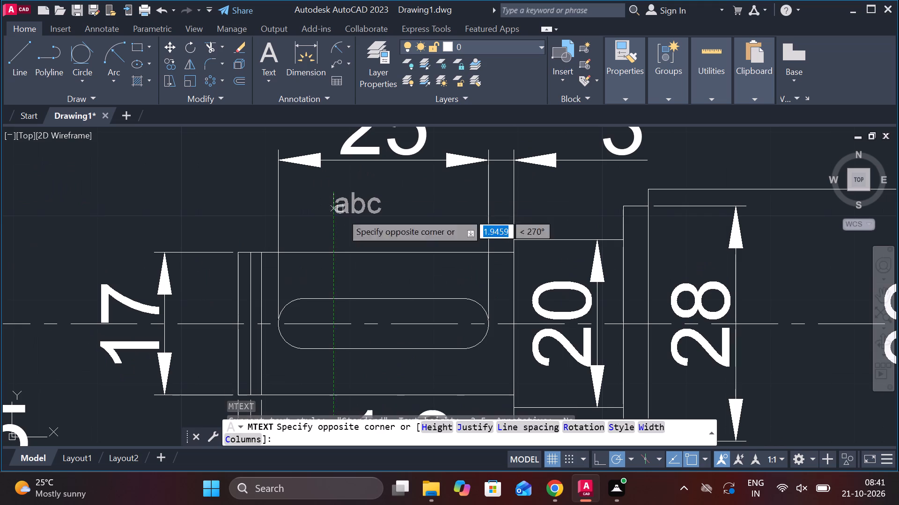
click(357, 224)
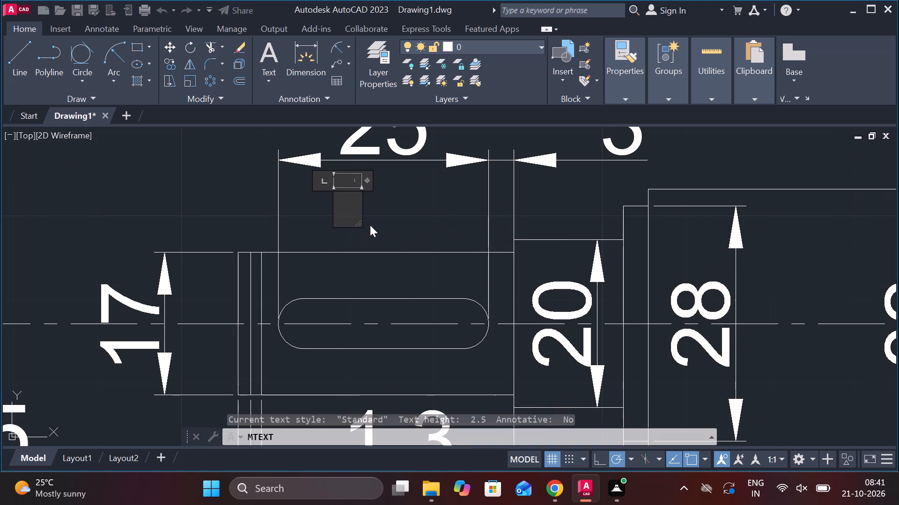
key(a)
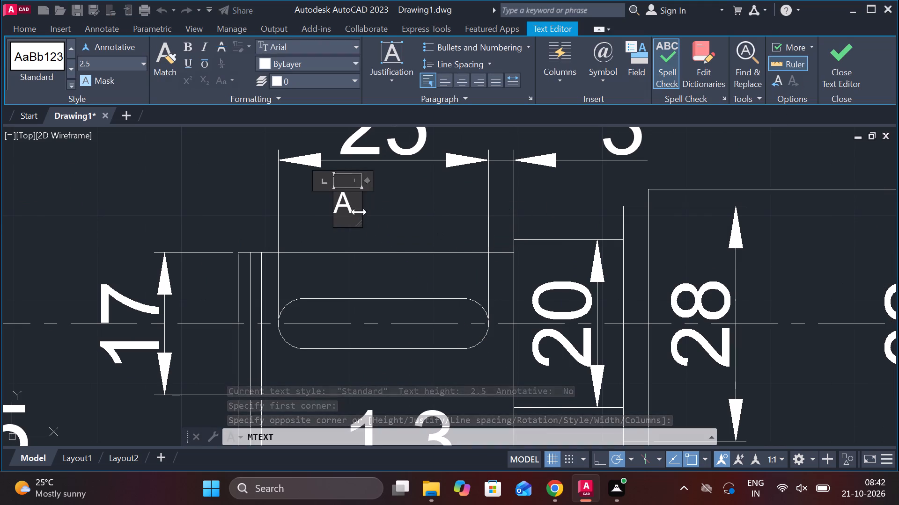
drag(356, 212, 320, 209)
click(98, 61)
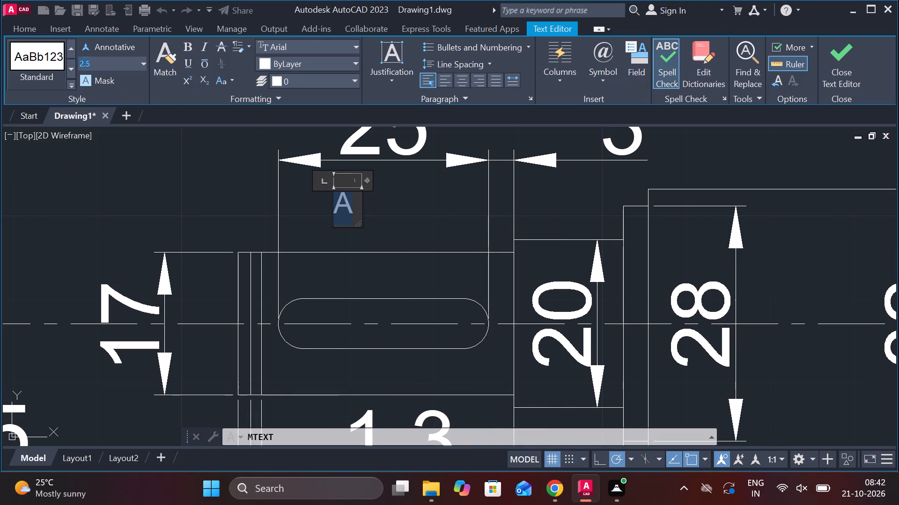
key(5)
click(851, 68)
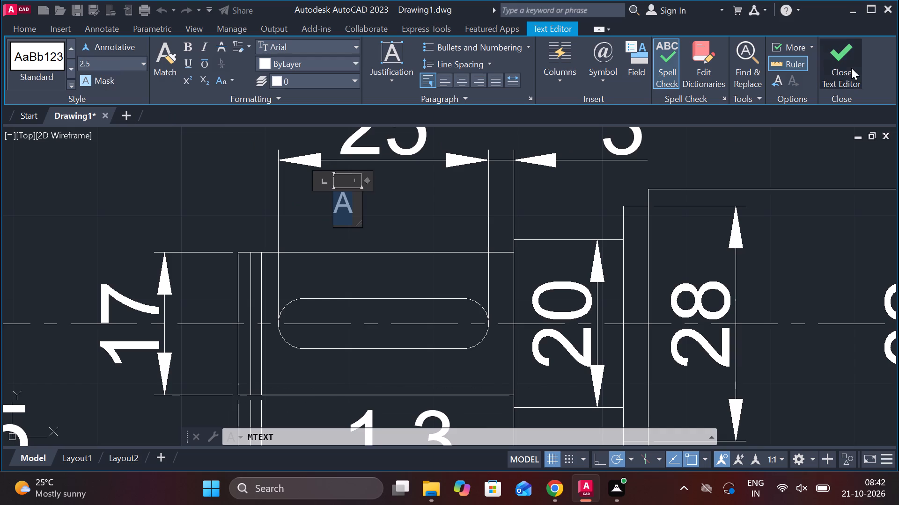
Draw a vertical section line about 25.9 long through the keyway slot, from beside the letter A to below the shaft.
scroll(455, 250, down, 3)
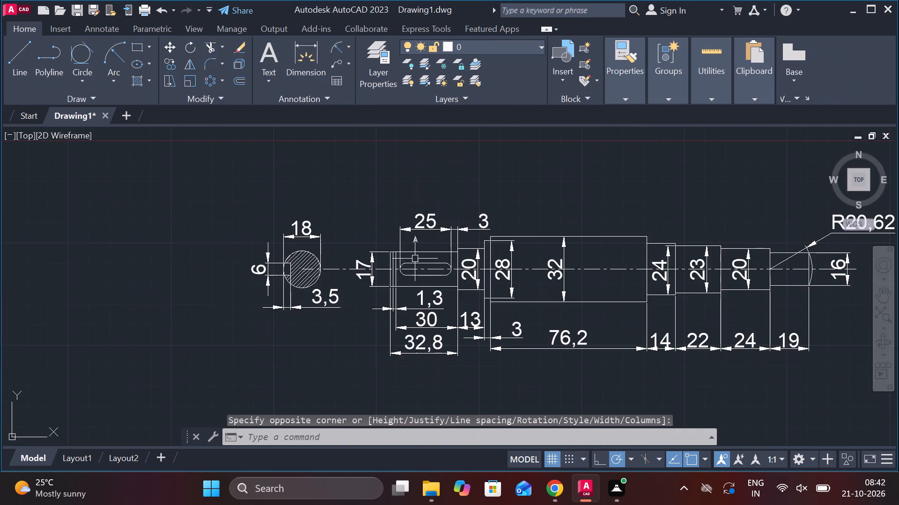
scroll(414, 258, up, 2)
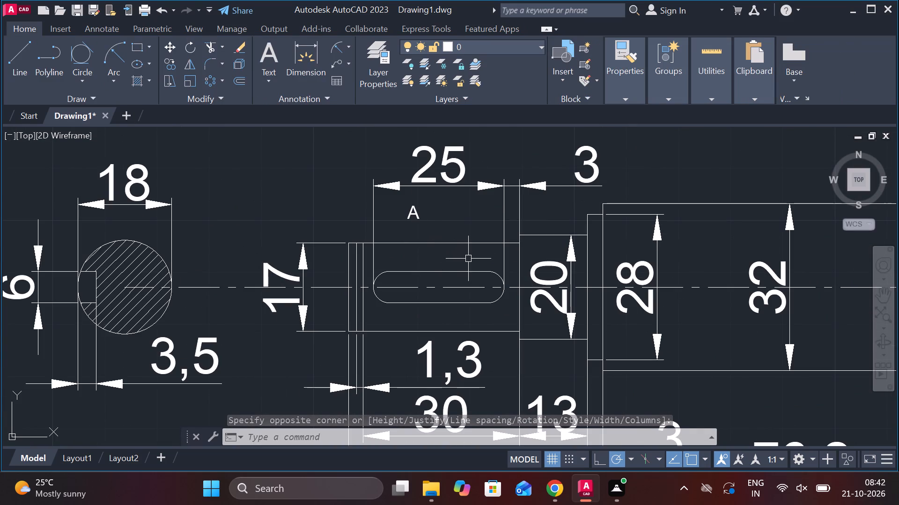
key(l)
key(Return)
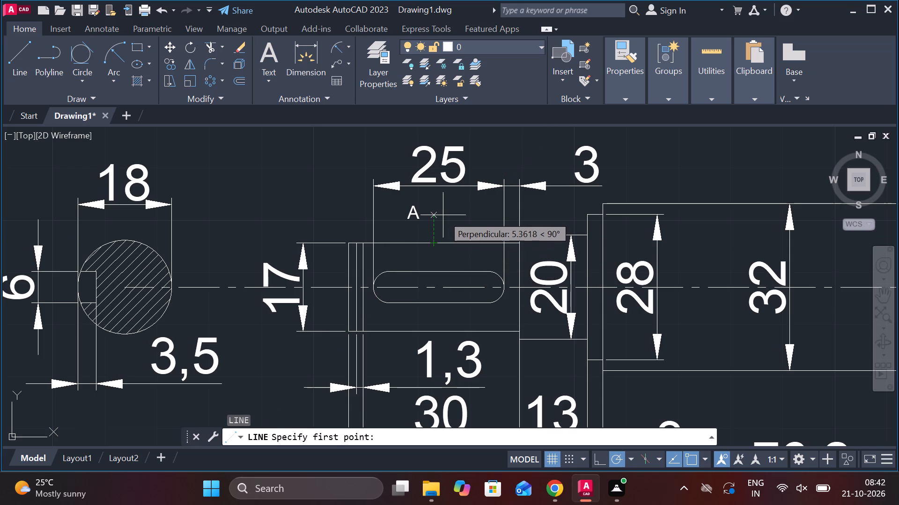
key(Escape)
key(space)
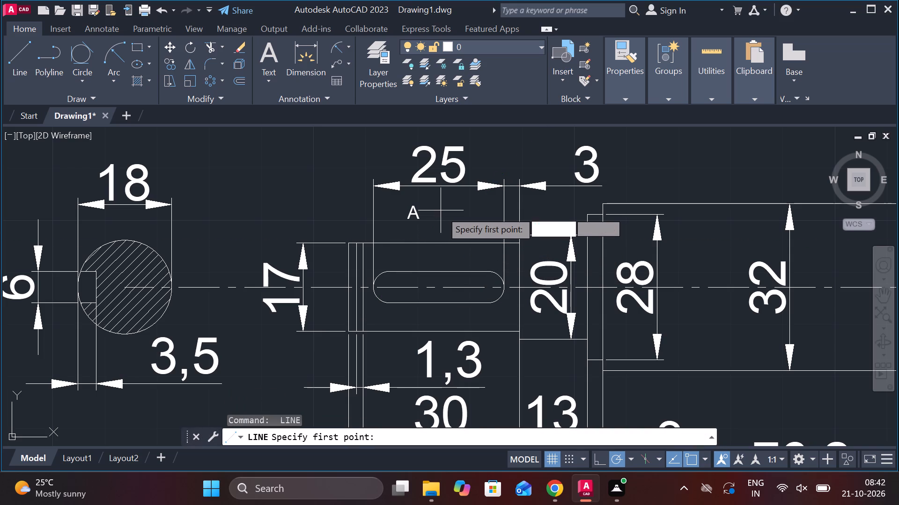
click(441, 210)
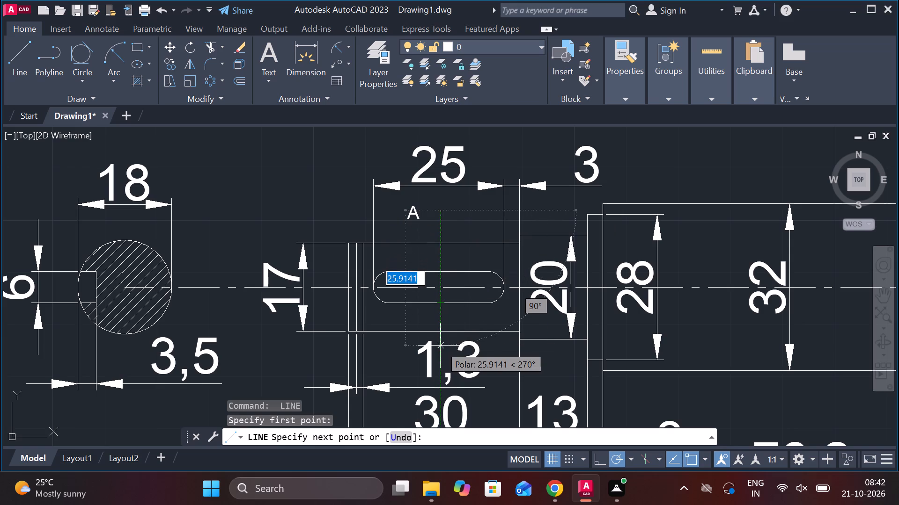
click(440, 346)
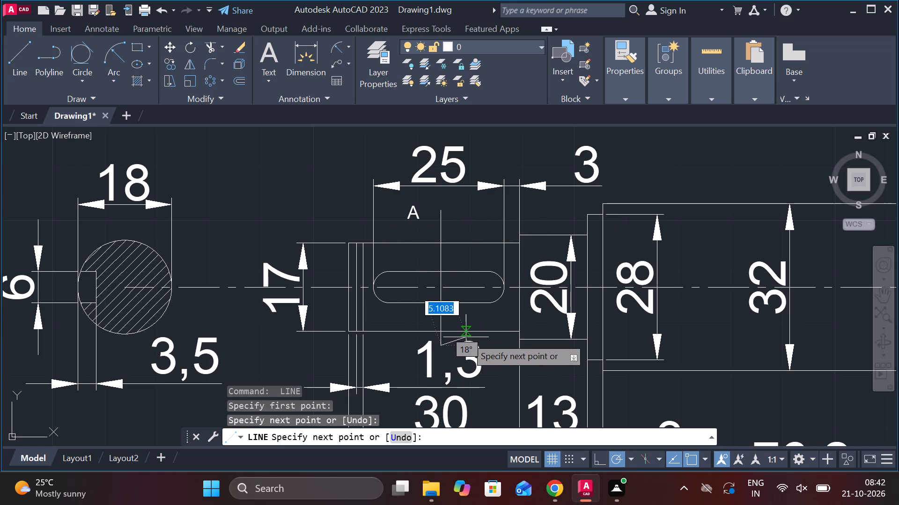
key(Escape)
Move the 1,3 dimension clear of the section line, beyond the shaft's end and level with the 30 dimension.
middle_drag(466, 339, 468, 260)
click(447, 288)
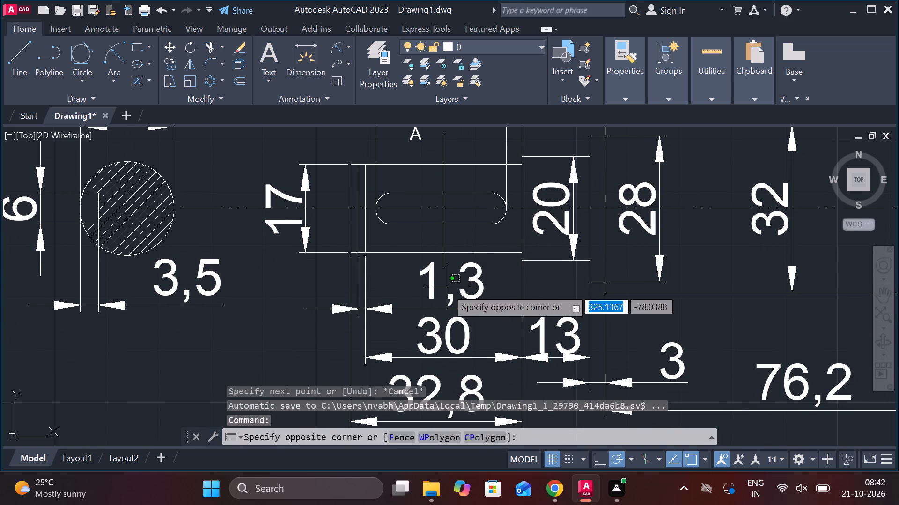
key(Escape)
click(435, 286)
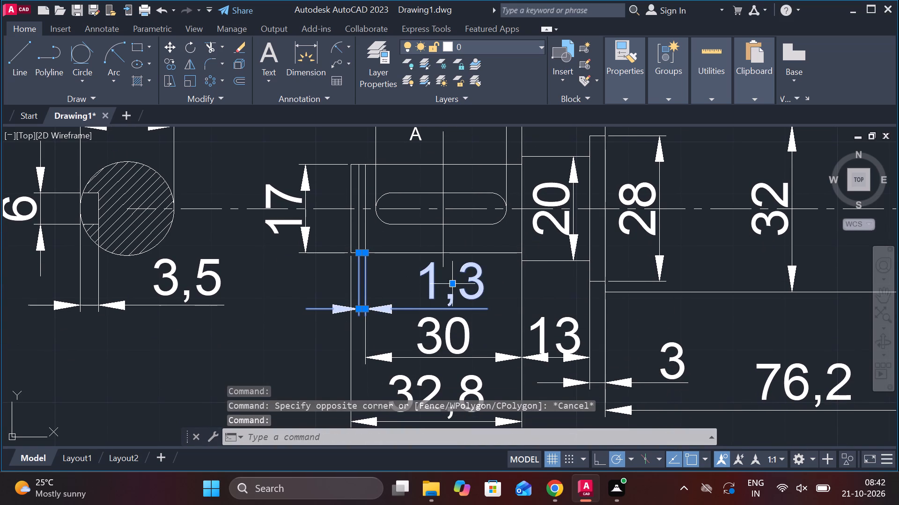
click(453, 287)
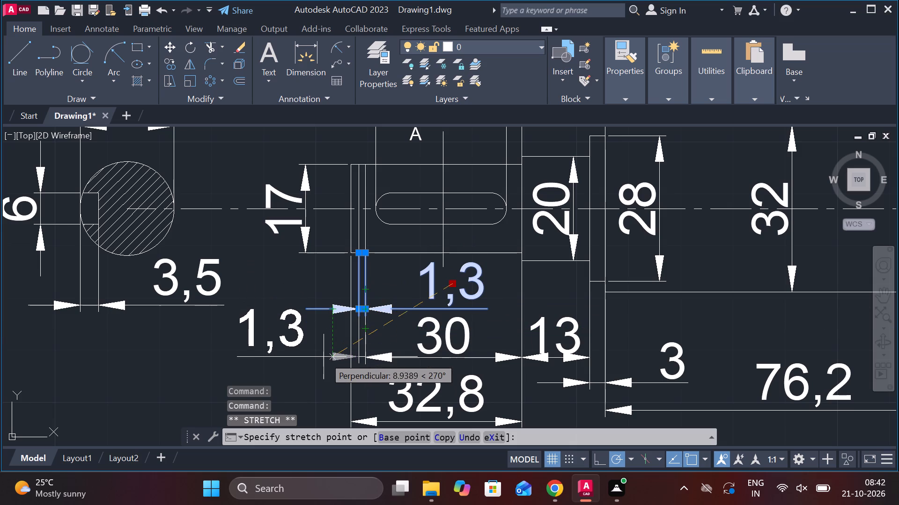
click(324, 357)
key(Escape)
Draw a horizontal line about 2.5 long from beside the A to the section line, plus an arrowhead stroke about 0.55 long at 135°.
middle_drag(447, 315, 463, 369)
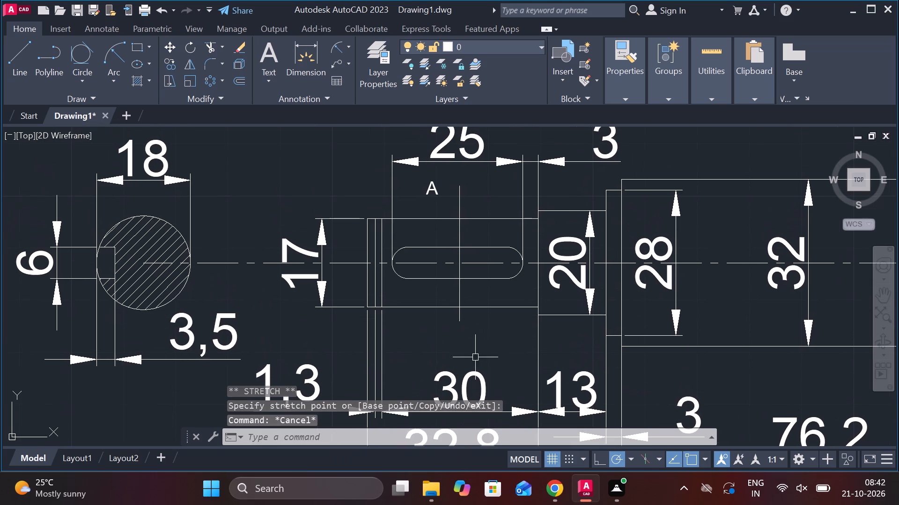
scroll(454, 190, up, 2)
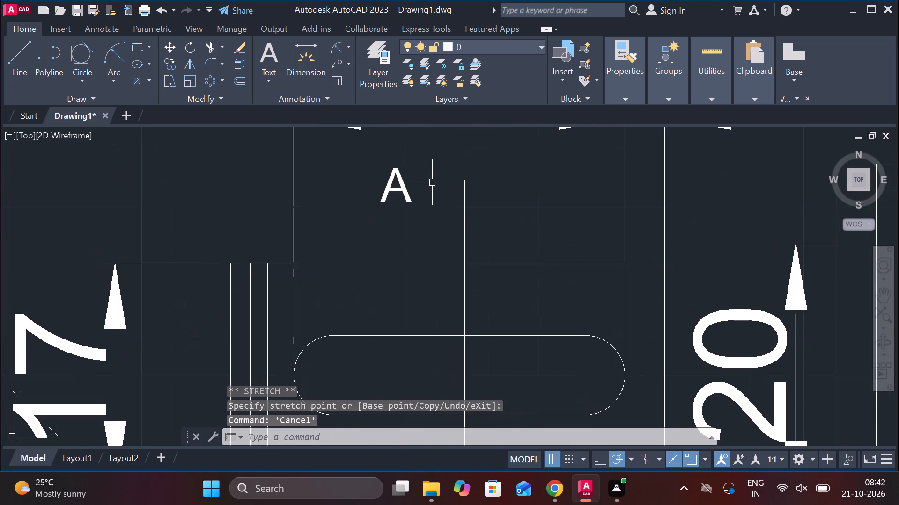
key(l)
key(Return)
scroll(431, 186, up, 1)
click(431, 200)
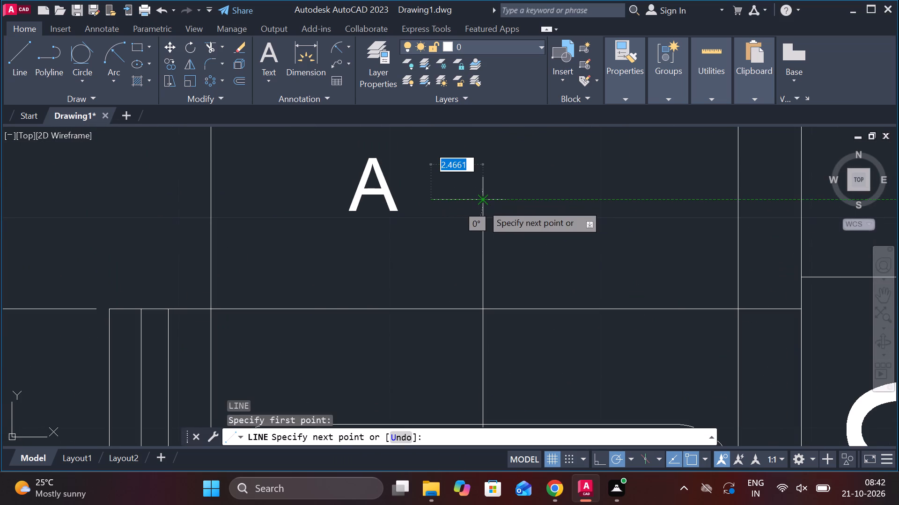
click(482, 204)
scroll(475, 196, up, 3)
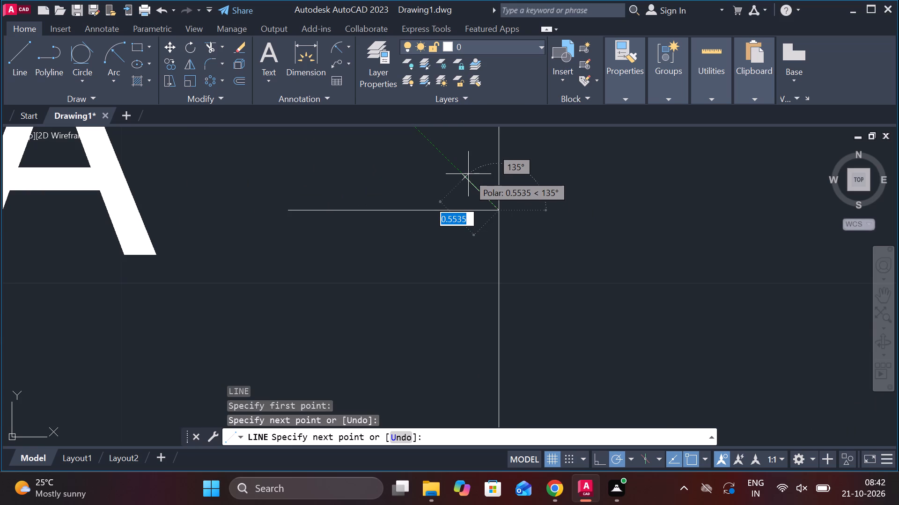
click(468, 174)
key(Escape)
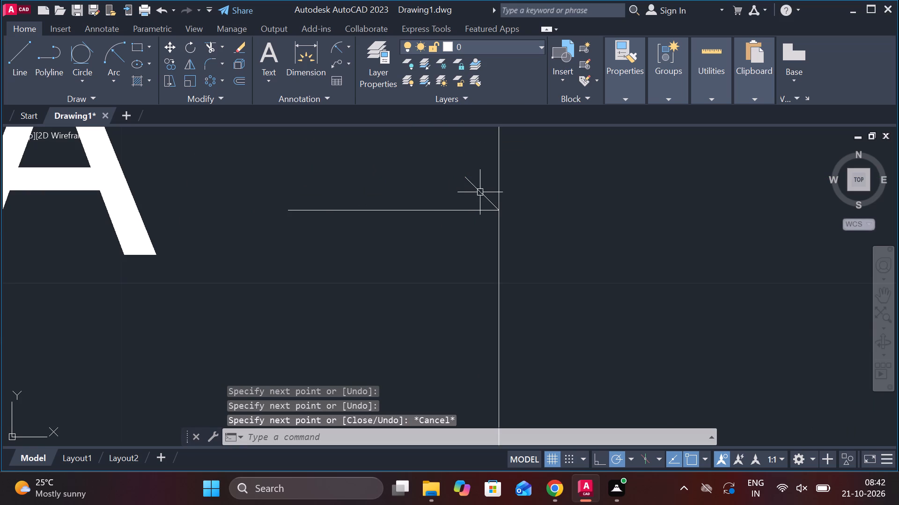
Mirror the slanted arrowhead stroke about the horizontal arrow line, keeping the original stroke.
click(481, 192)
text(MI)
key(Return)
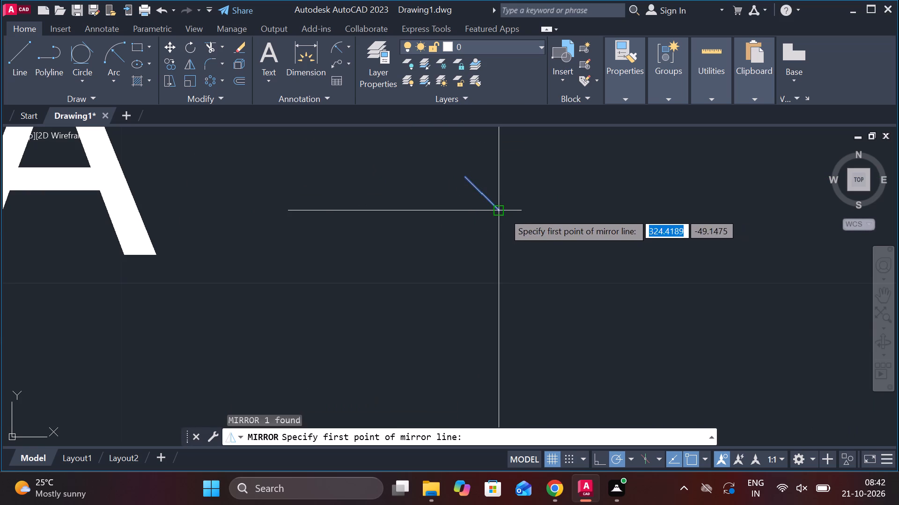
click(503, 212)
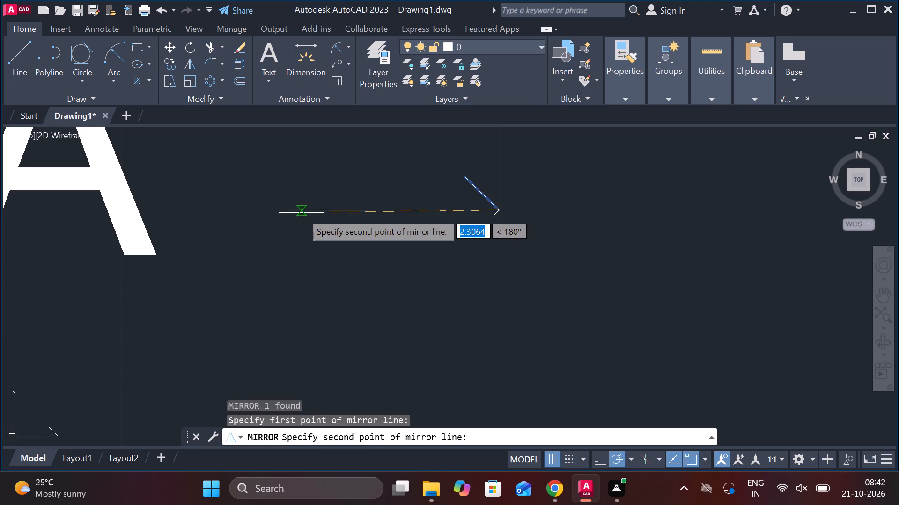
click(290, 213)
drag(339, 264, 290, 213)
Close the arrowhead into a triangle with a vertical line joining the free ends of its two slanted strokes.
scroll(292, 213, down, 3)
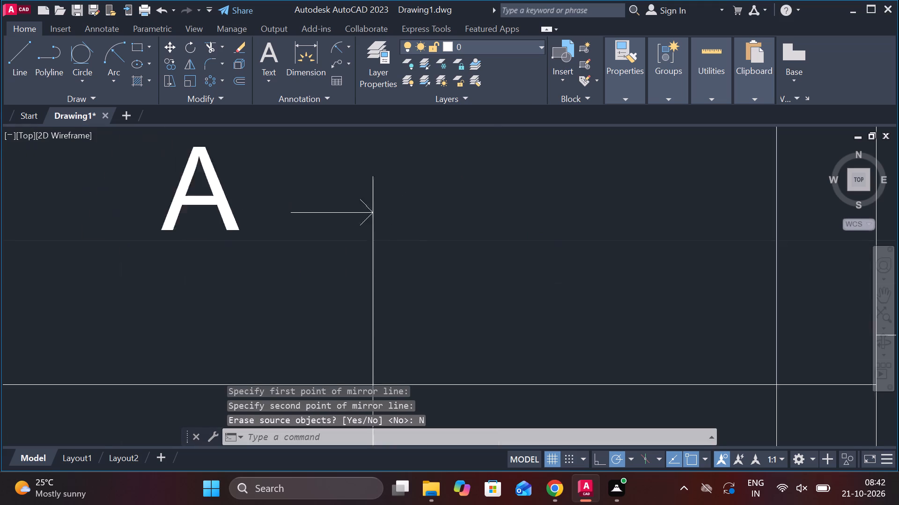
scroll(363, 214, down, 2)
middle_drag(384, 214, 449, 220)
scroll(420, 217, up, 3)
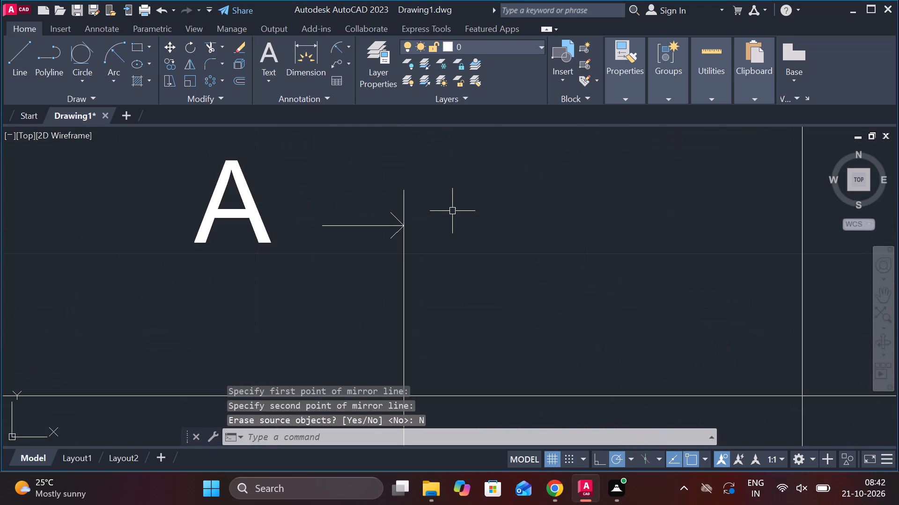
key(Escape)
key(l)
key(Return)
scroll(386, 217, up, 1)
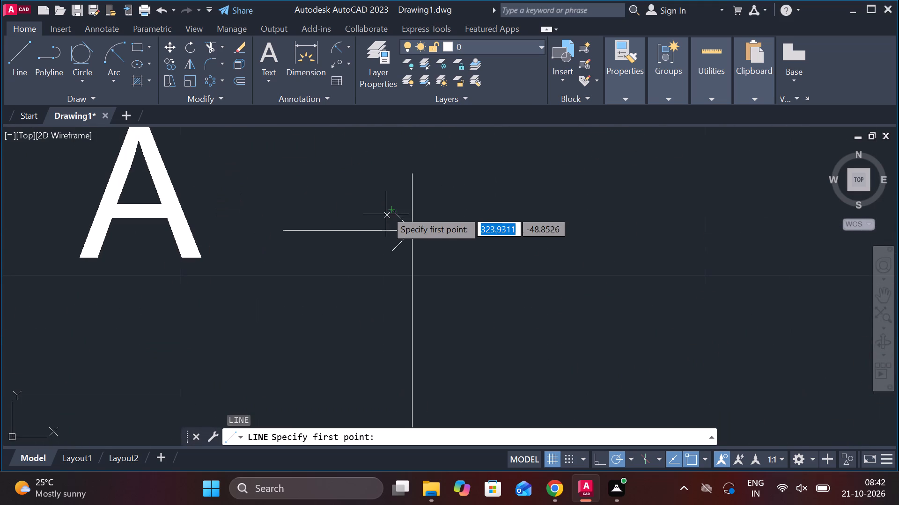
click(390, 203)
click(391, 246)
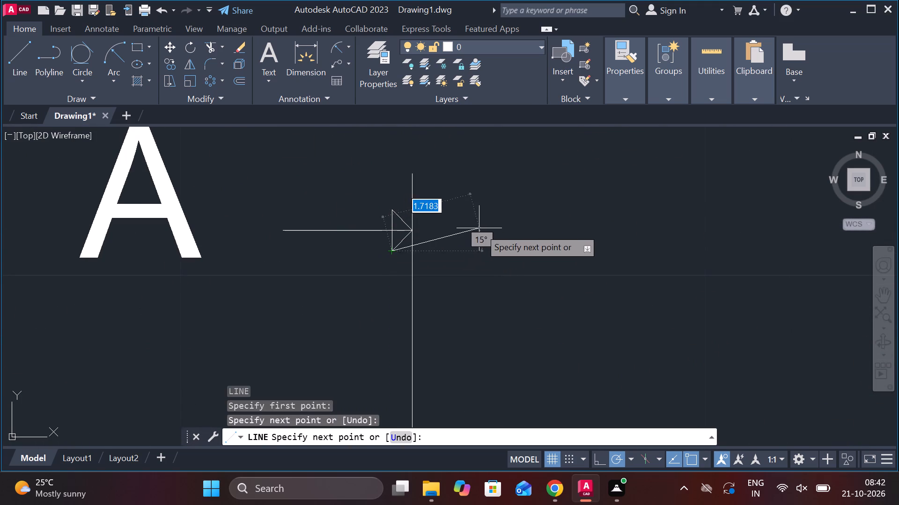
key(Escape)
Move the letter A closer to the tail of the section arrow.
scroll(479, 228, down, 1)
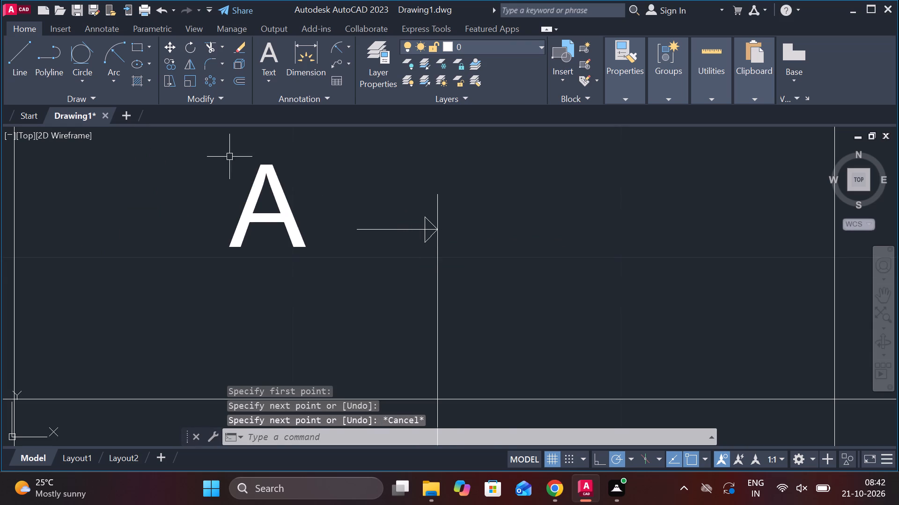
click(227, 154)
click(328, 320)
key(m)
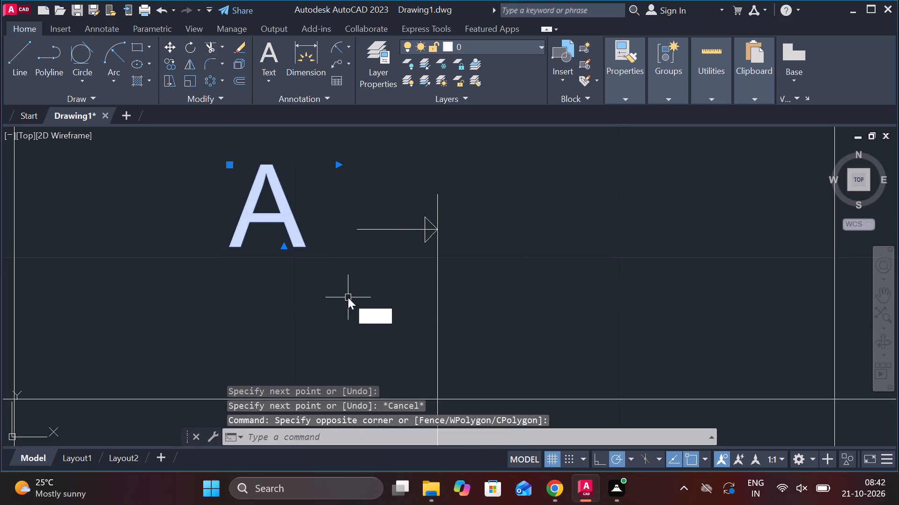
key(Return)
click(311, 222)
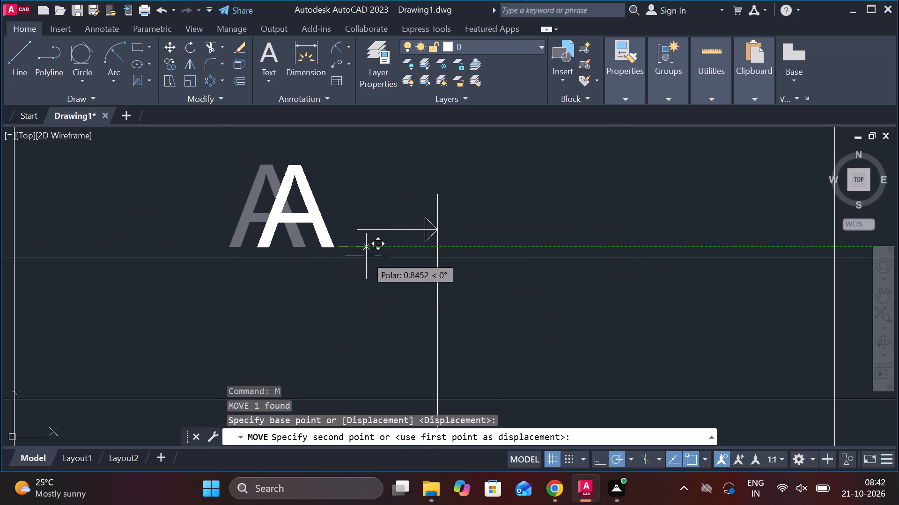
click(384, 267)
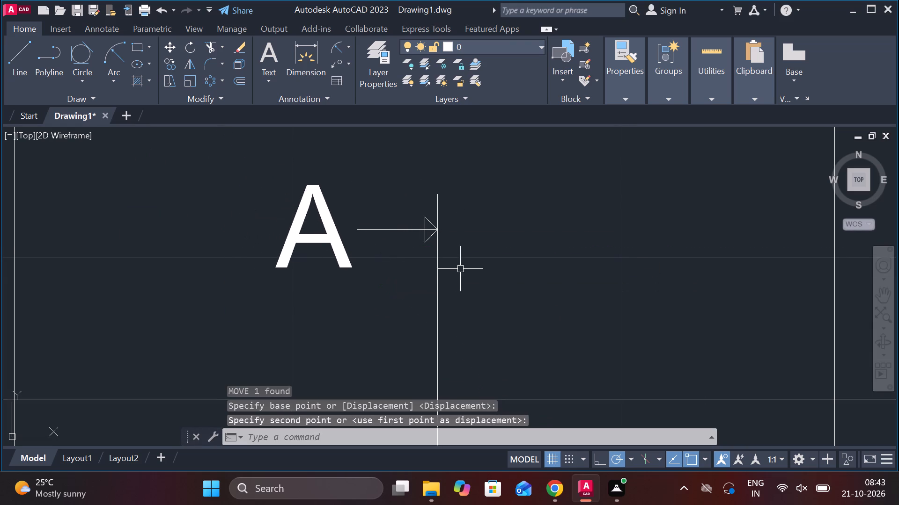
key(Escape)
Copy the letter A with its arrow from the arrow tip to the lower end of the section line.
click(251, 156)
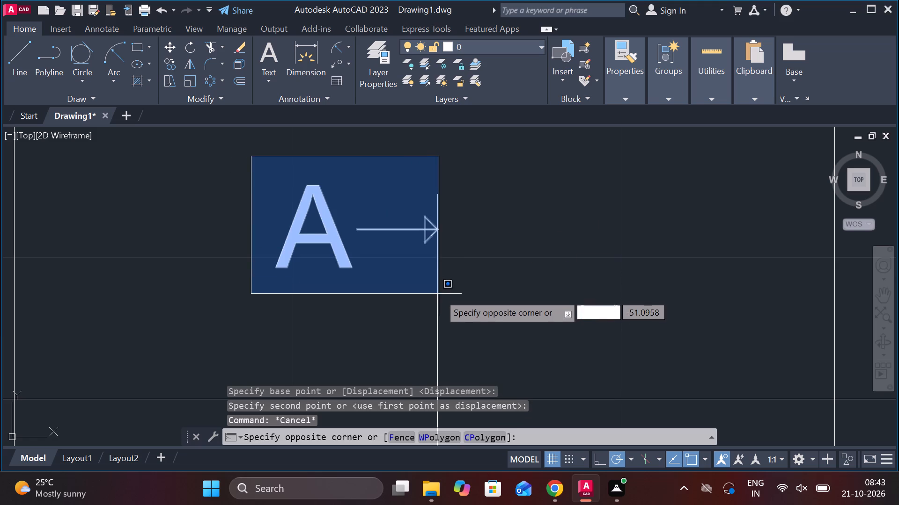
click(439, 294)
text(CO)
key(Return)
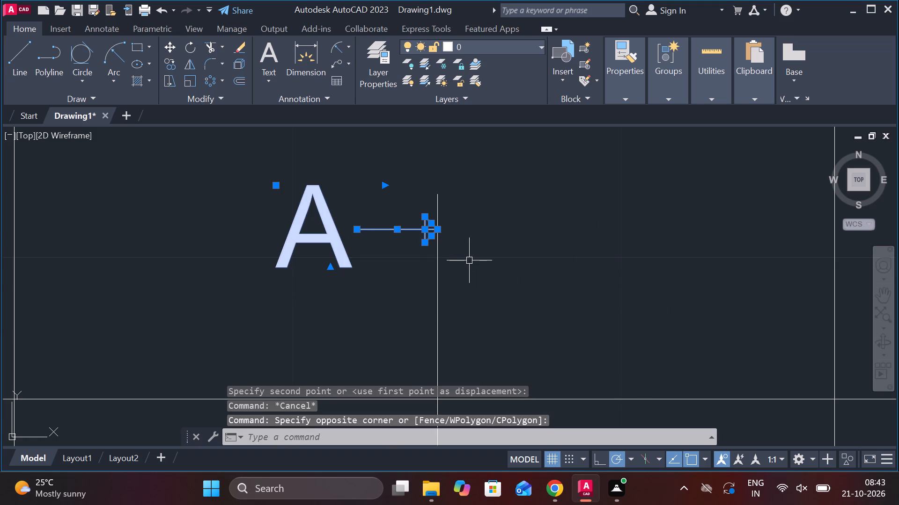
click(441, 238)
scroll(442, 238, down, 3)
middle_drag(459, 276, 452, 196)
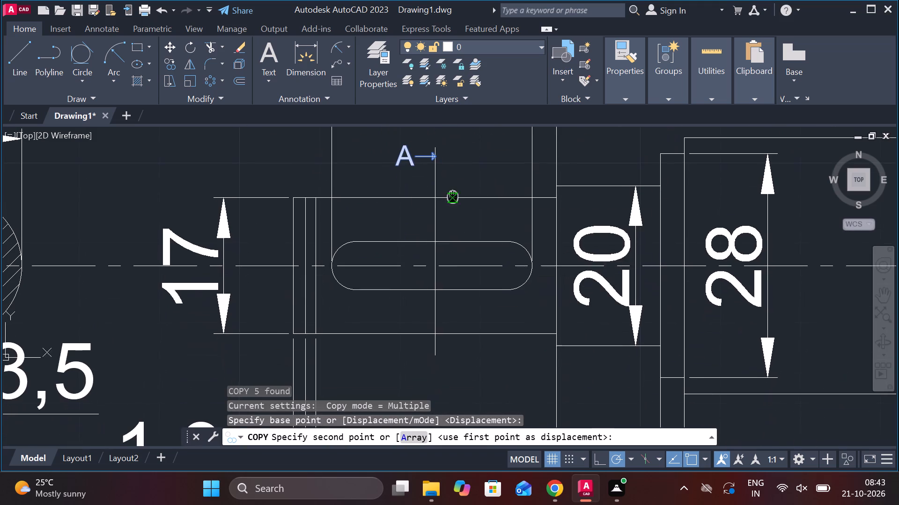
scroll(421, 345, up, 2)
middle_drag(421, 345, 439, 330)
scroll(430, 360, down, 2)
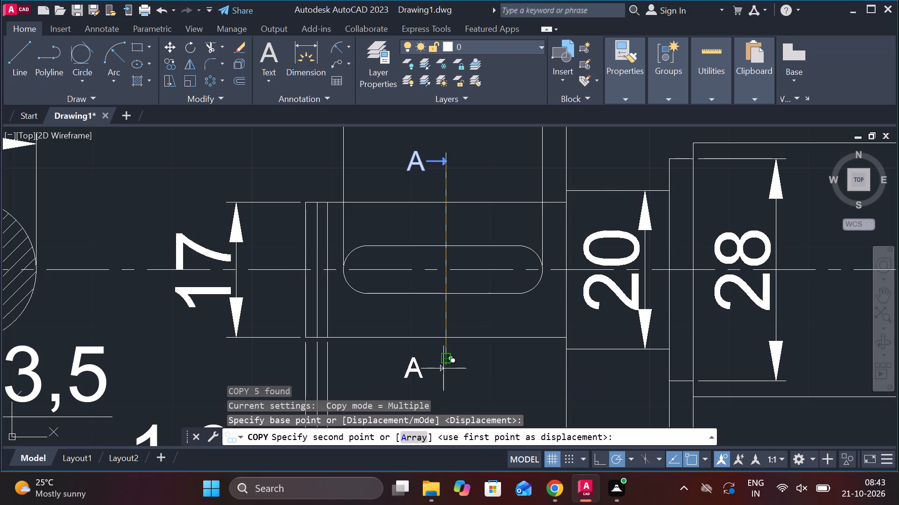
click(443, 368)
key(Escape)
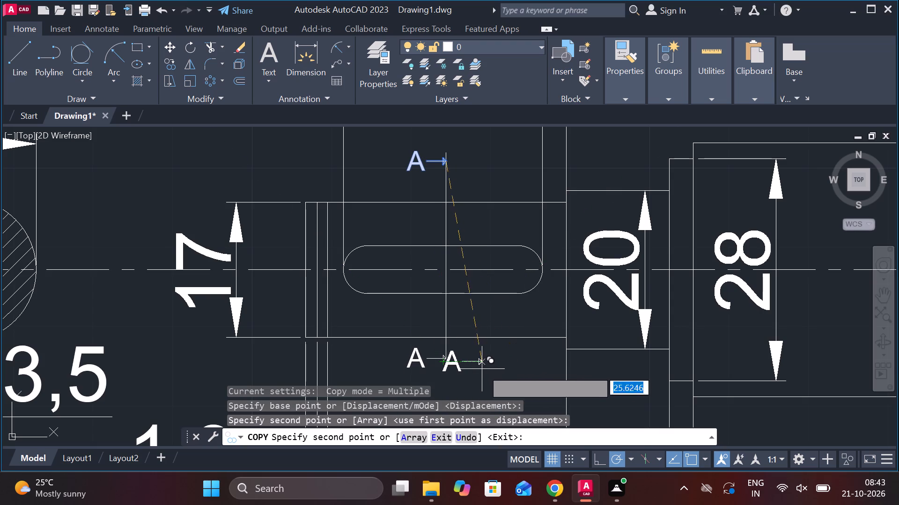
Stretch the lower end of the shaft's section line straight down past the arrow tip.
scroll(482, 369, down, 2)
scroll(478, 373, up, 2)
middle_drag(480, 373, 486, 341)
scroll(432, 321, up, 2)
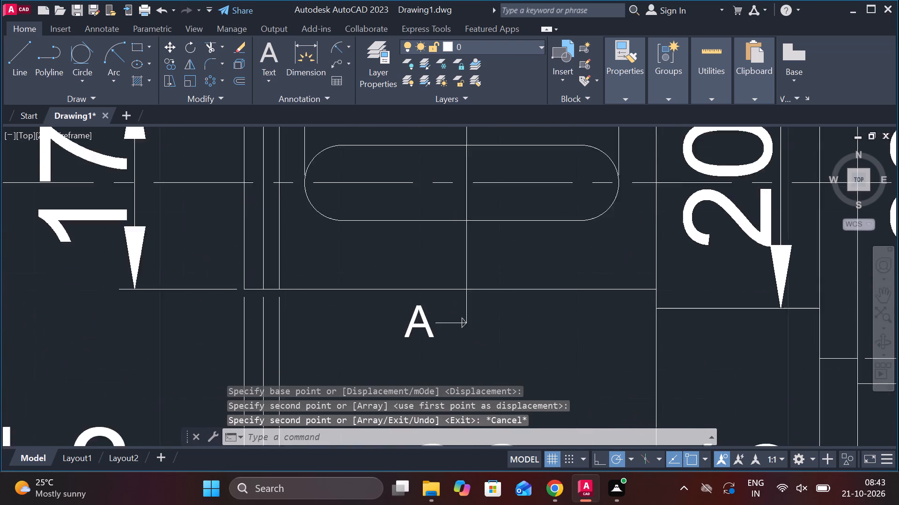
click(484, 297)
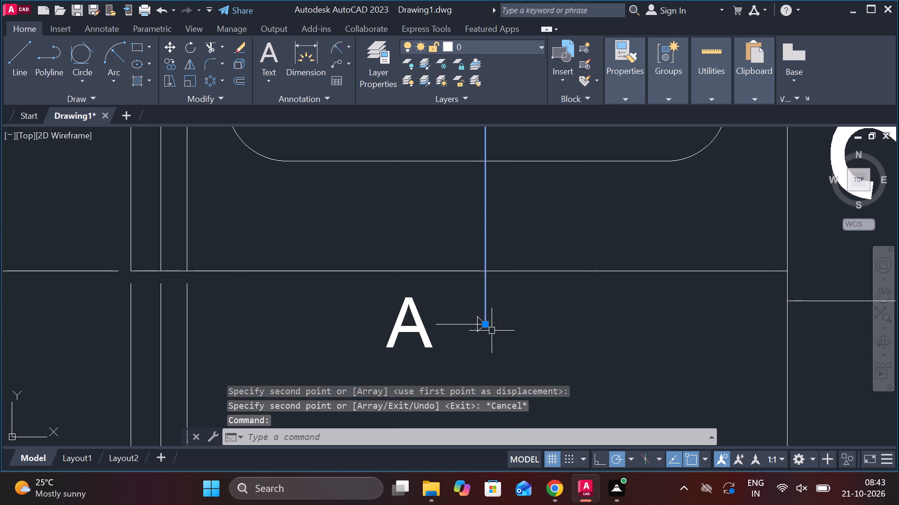
click(487, 327)
middle_drag(483, 372, 479, 342)
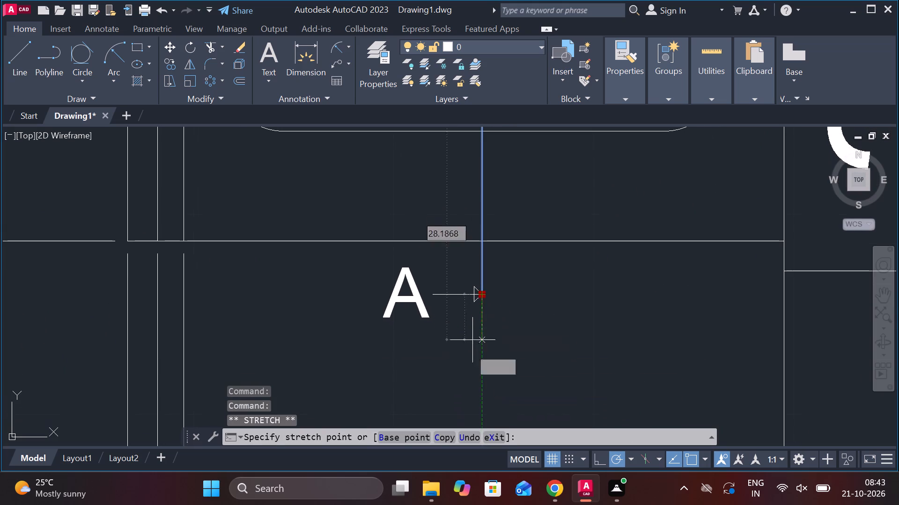
click(480, 362)
key(Escape)
Move the lower letter A and its arrow about 1.8 units straight down along the section line.
scroll(519, 329, down, 1)
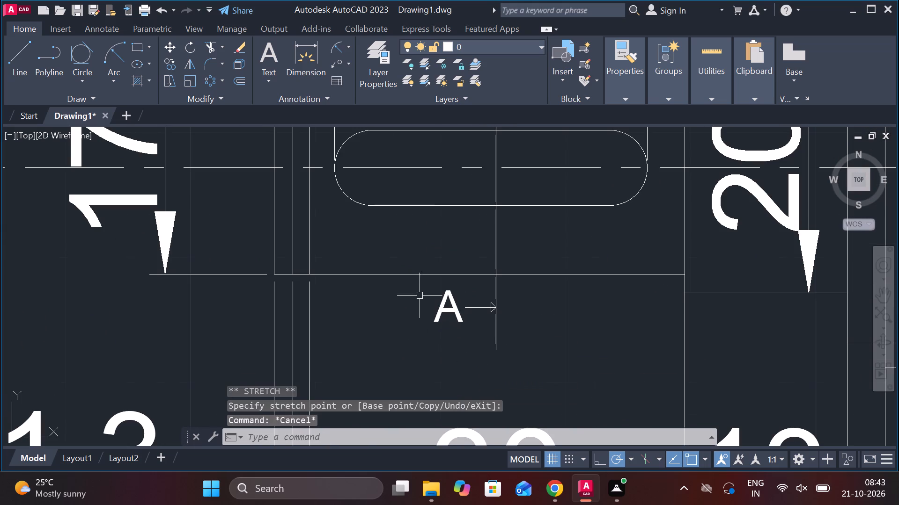
drag(415, 287, 422, 287)
click(498, 332)
key(m)
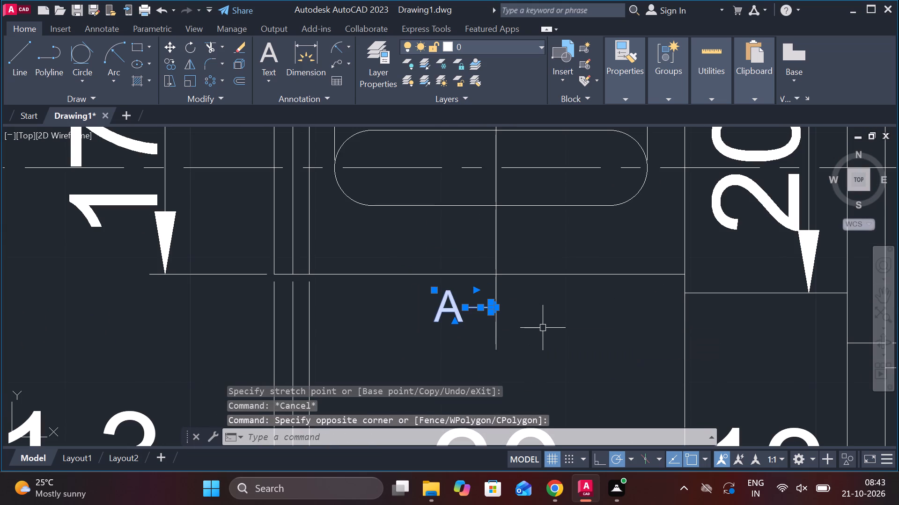
key(Return)
scroll(531, 317, up, 1)
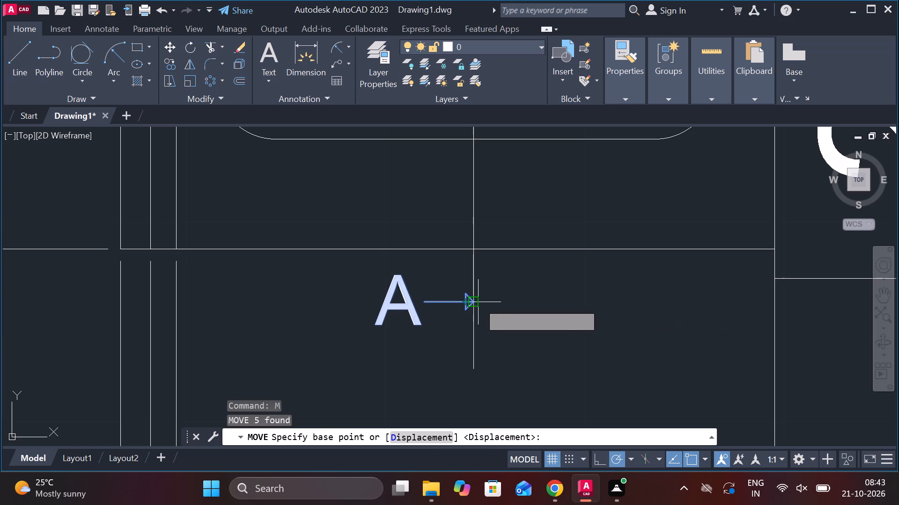
click(478, 302)
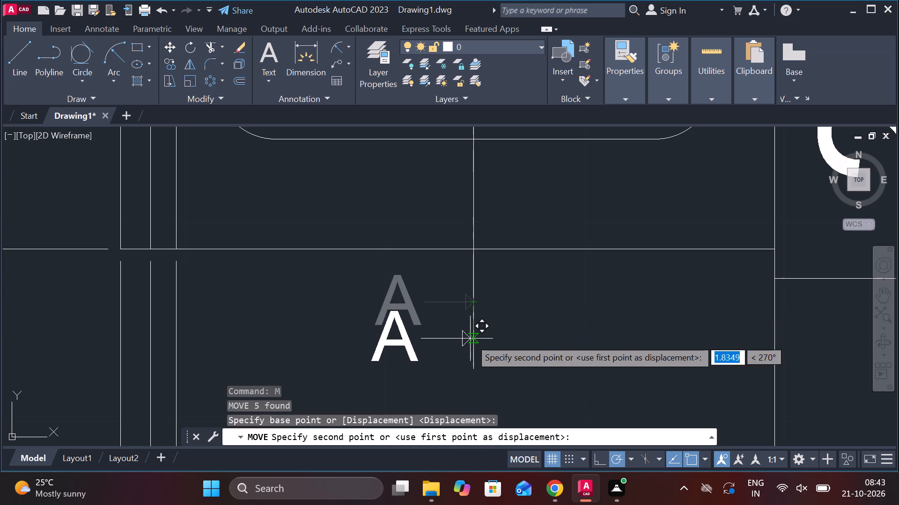
click(470, 339)
Copy the SECTION A-A label from the flanged part to just above the shaft's hatched keyway cross-section.
scroll(476, 339, down, 2)
scroll(545, 339, down, 1)
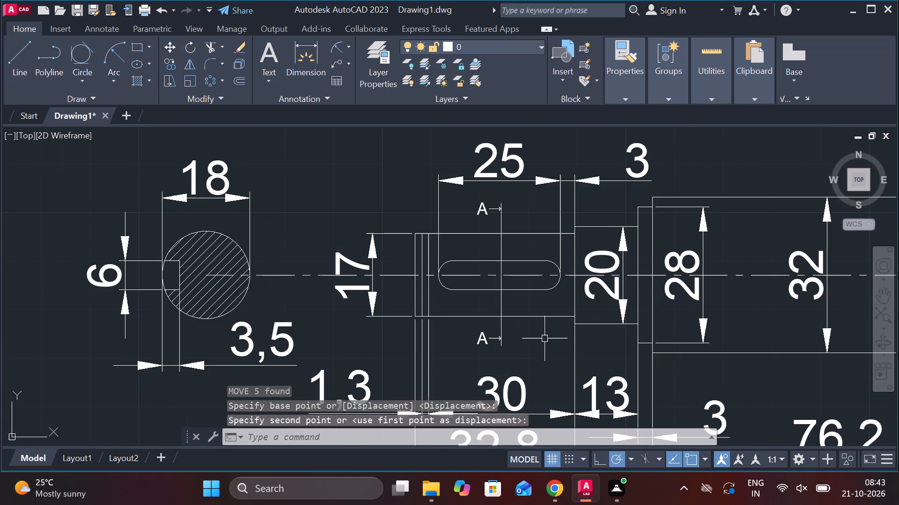
scroll(545, 339, down, 2)
scroll(507, 228, down, 2)
middle_drag(531, 243, 525, 332)
key(Escape)
click(505, 152)
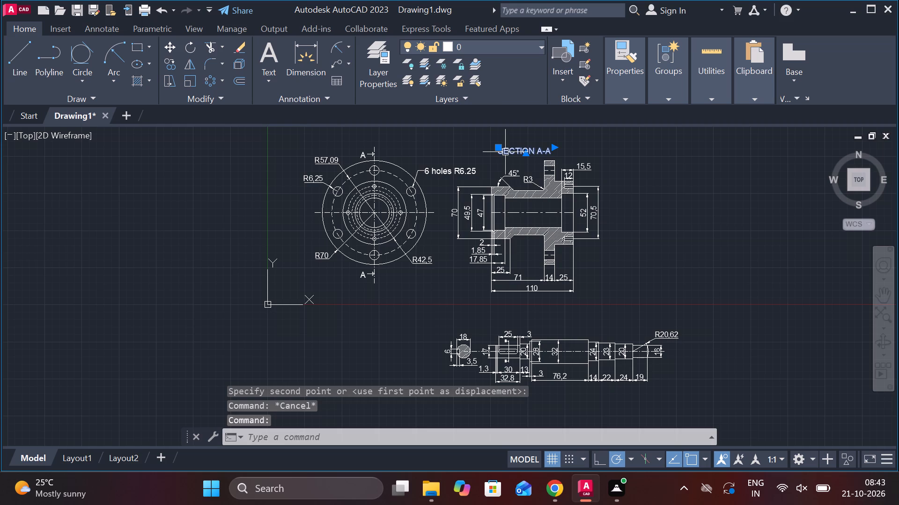
text(CO)
key(Return)
click(570, 146)
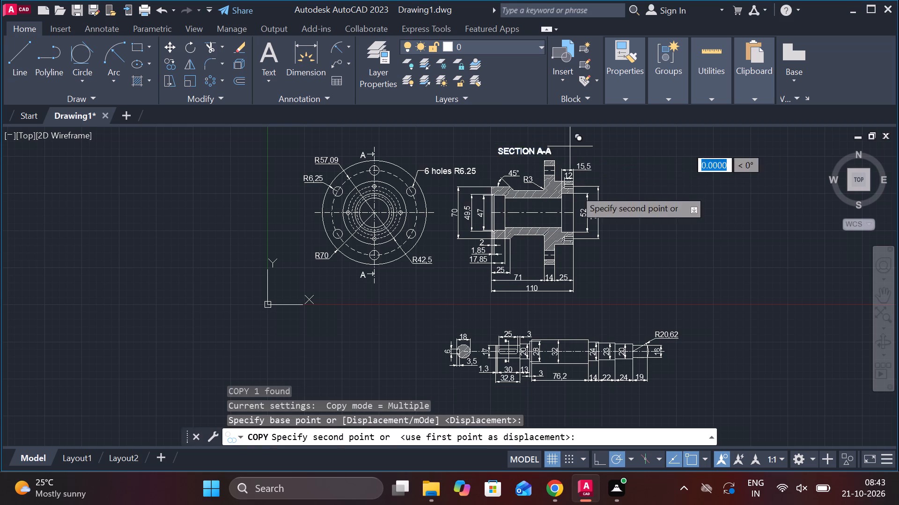
scroll(473, 322, up, 2)
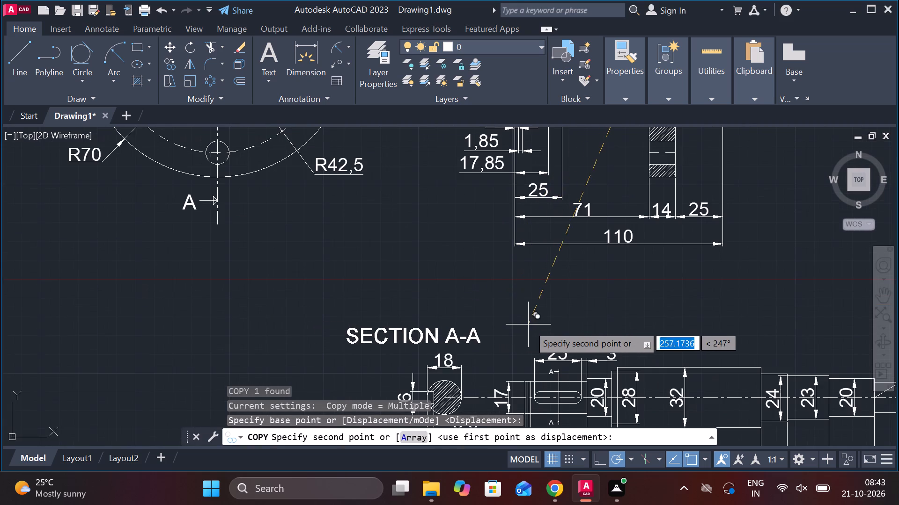
click(553, 327)
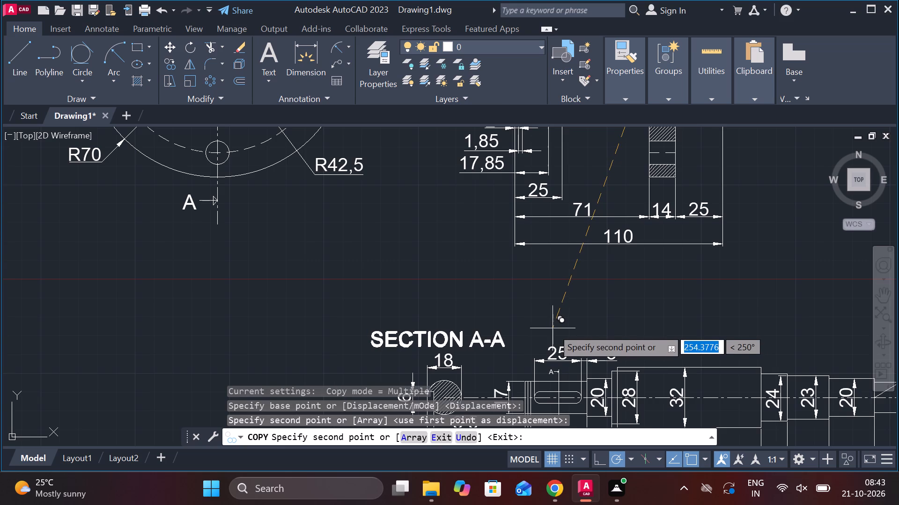
key(Escape)
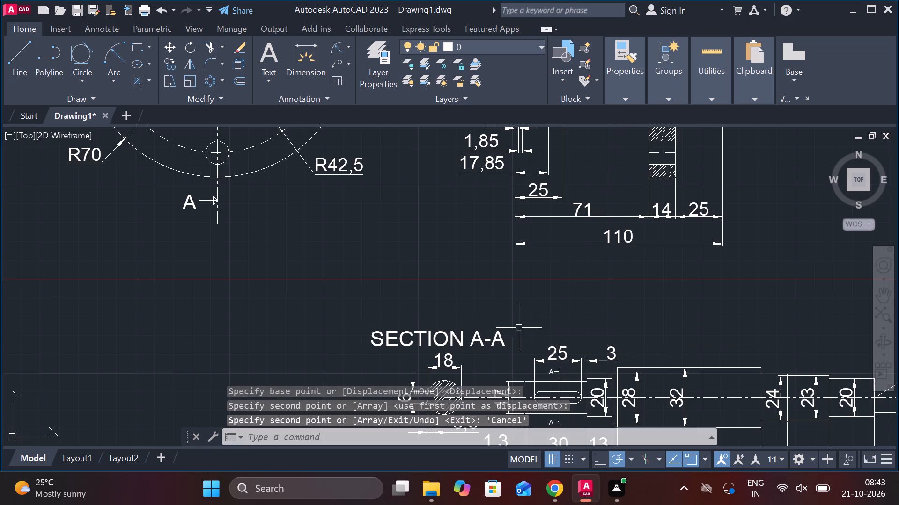
Set the text height of the copied SECTION A-A label to 5.
double_click(436, 341)
scroll(436, 341, up, 1)
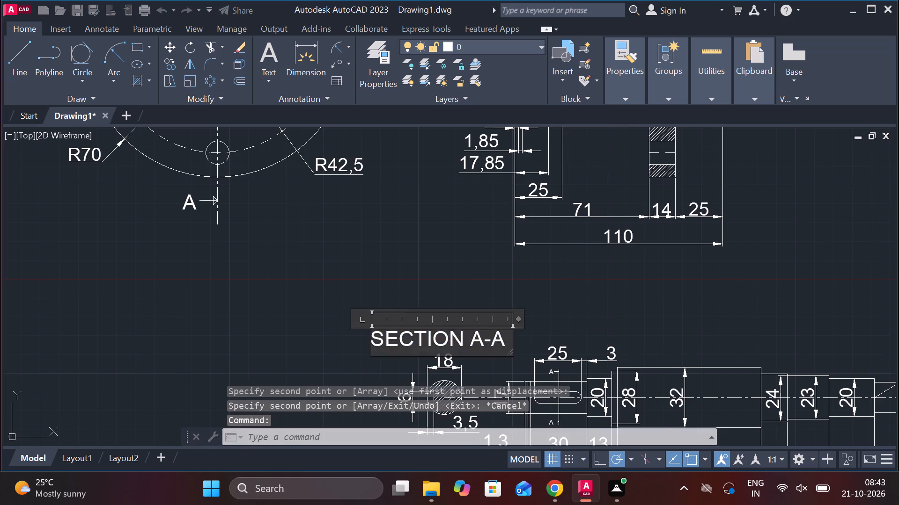
scroll(436, 341, up, 1)
drag(604, 352, 276, 351)
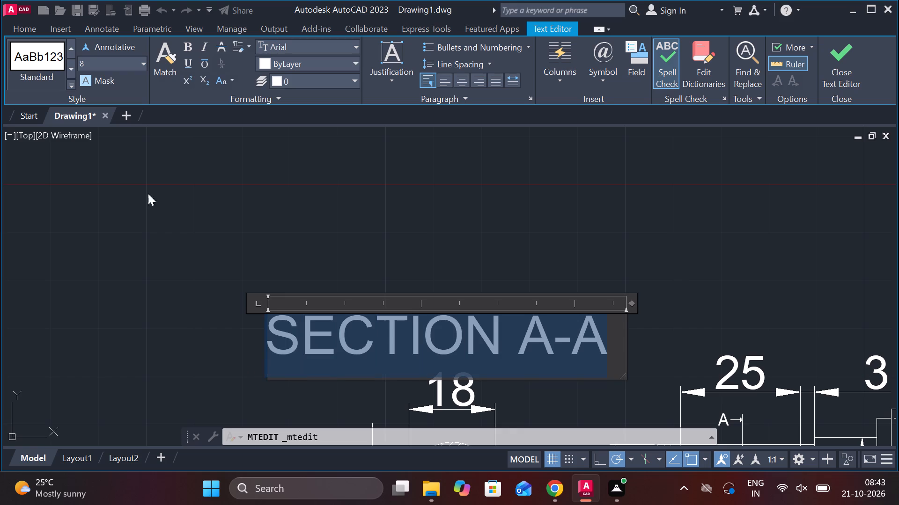
click(113, 64)
key(5)
key(Return)
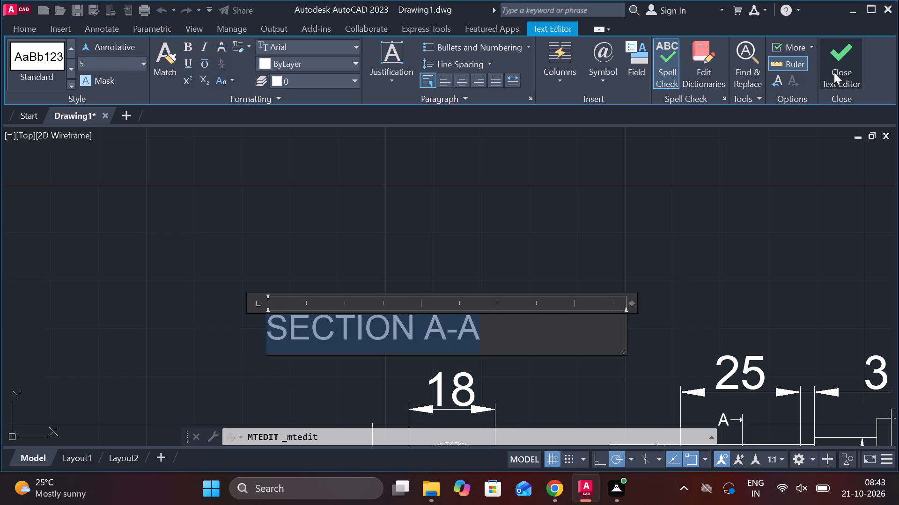
click(834, 72)
Reposition the smaller SECTION A-A label horizontally so it sits over the keyway cross-section and its 18 dimension.
scroll(587, 307, down, 3)
middle_drag(588, 312, 423, 299)
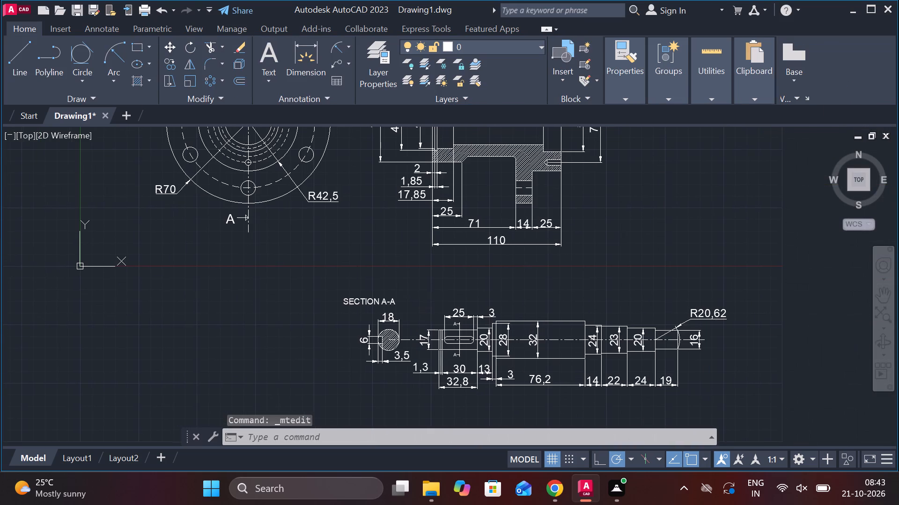
click(378, 299)
click(343, 299)
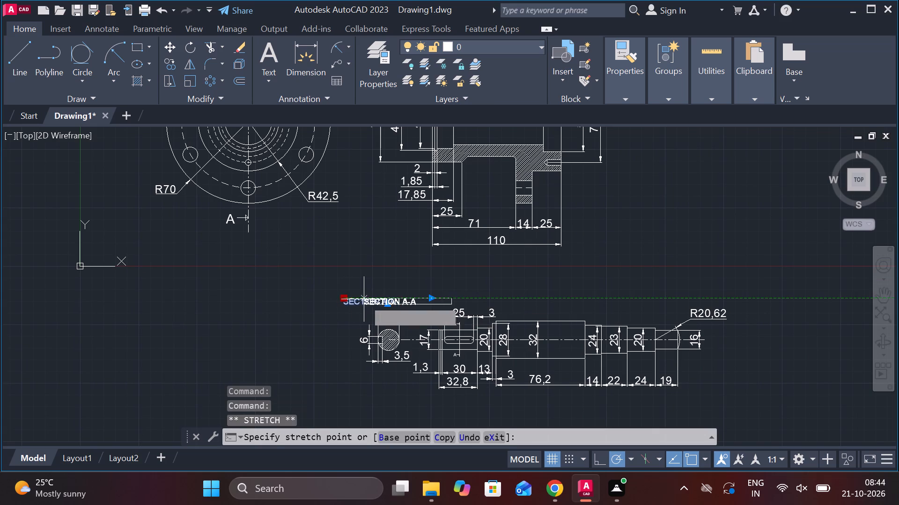
click(369, 299)
key(Escape)
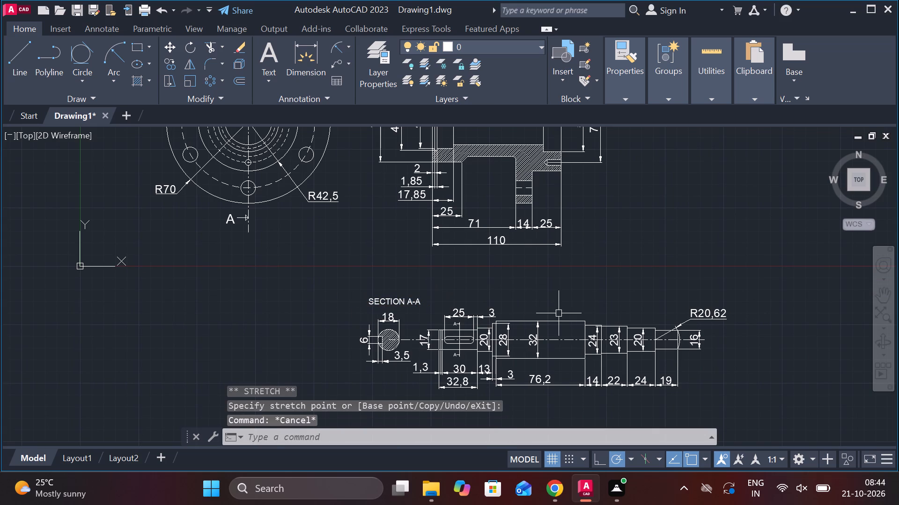
scroll(392, 302, up, 1)
click(393, 302)
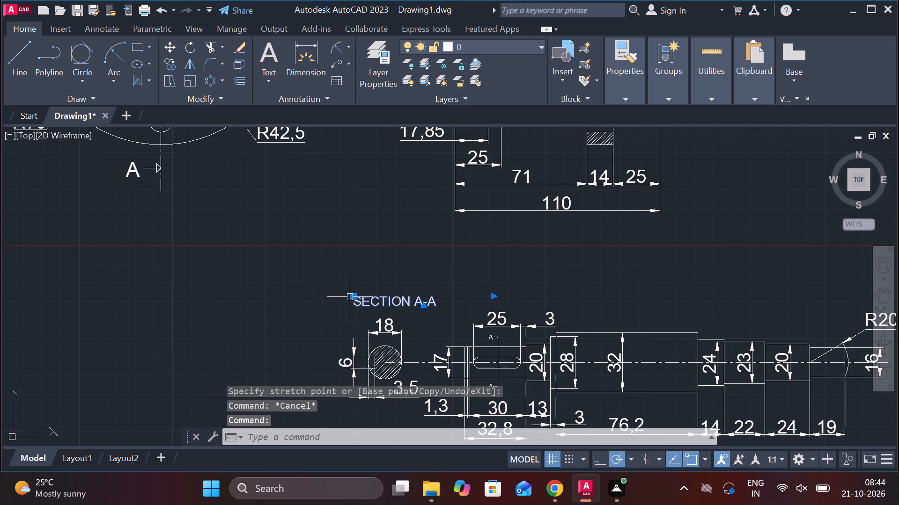
click(352, 296)
click(341, 296)
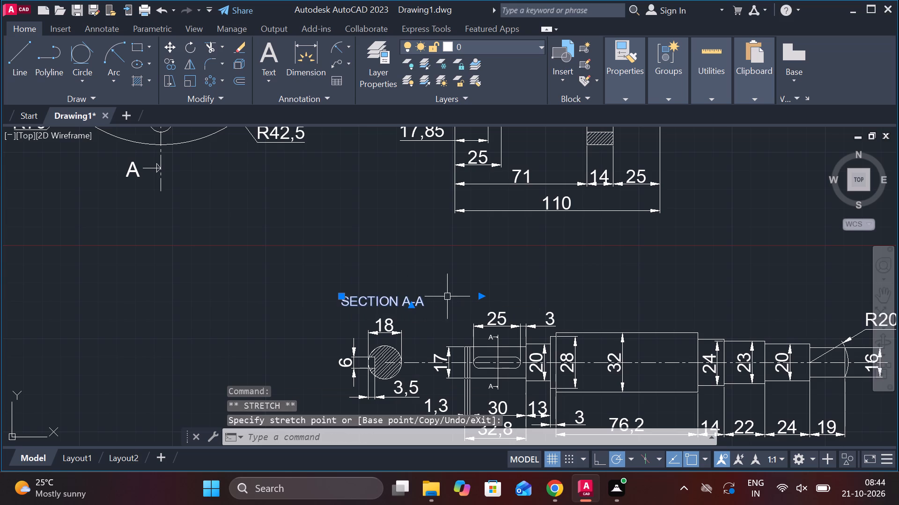
key(Escape)
Add a diameter symbol before the 32 dimension text on the shaft's largest section.
scroll(495, 293, down, 2)
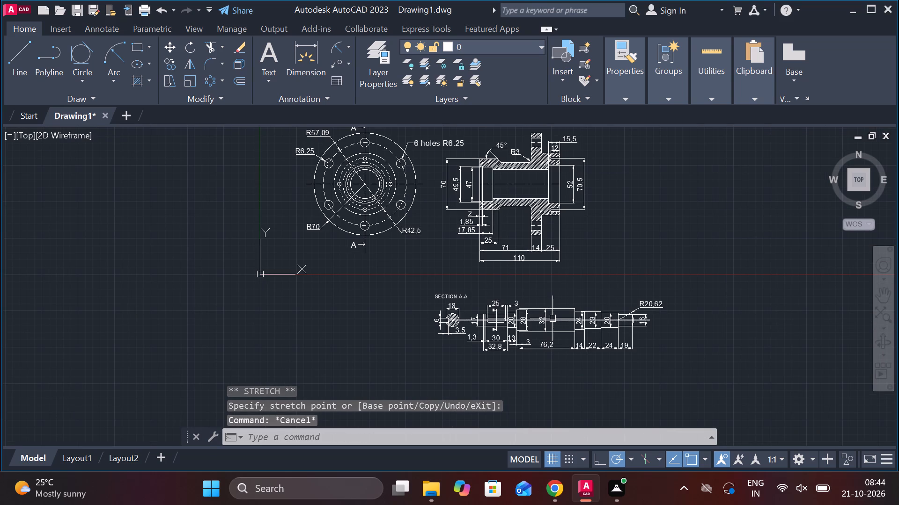
scroll(554, 317, down, 1)
scroll(559, 315, up, 2)
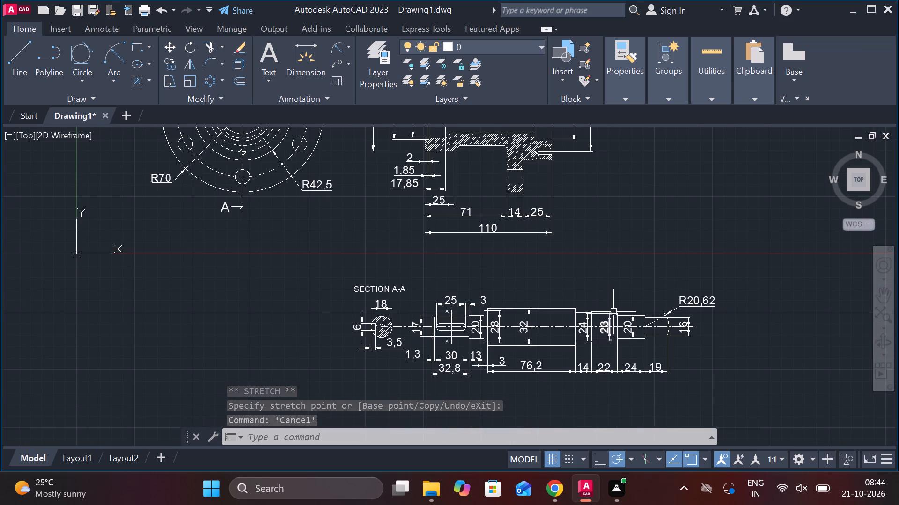
scroll(528, 316, up, 2)
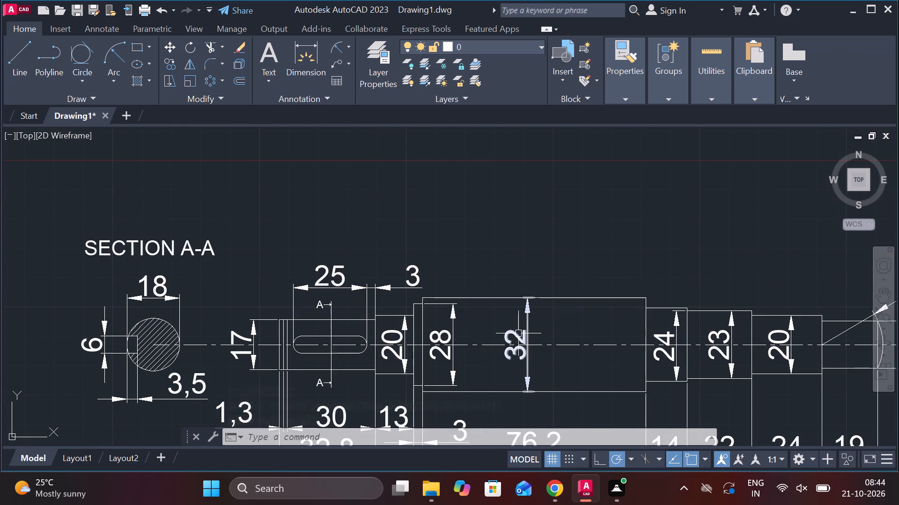
scroll(499, 339, up, 1)
middle_drag(497, 340, 445, 256)
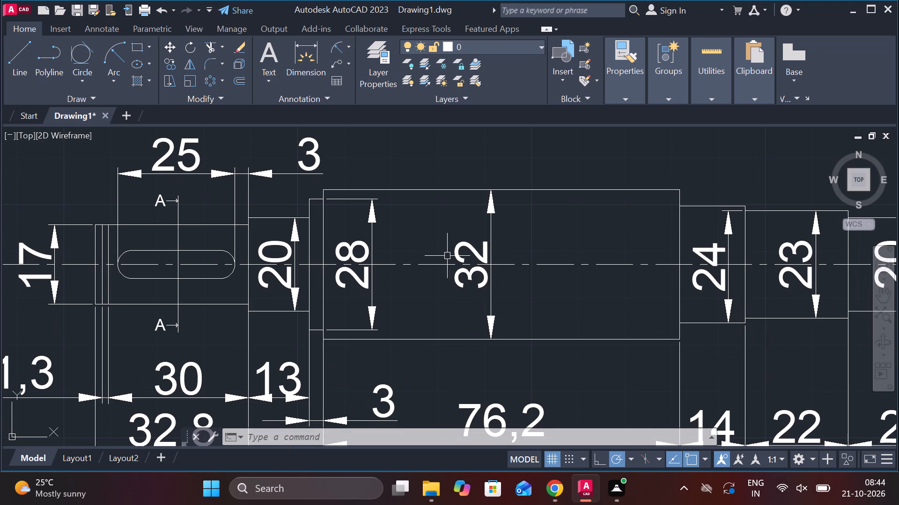
scroll(436, 260, down, 2)
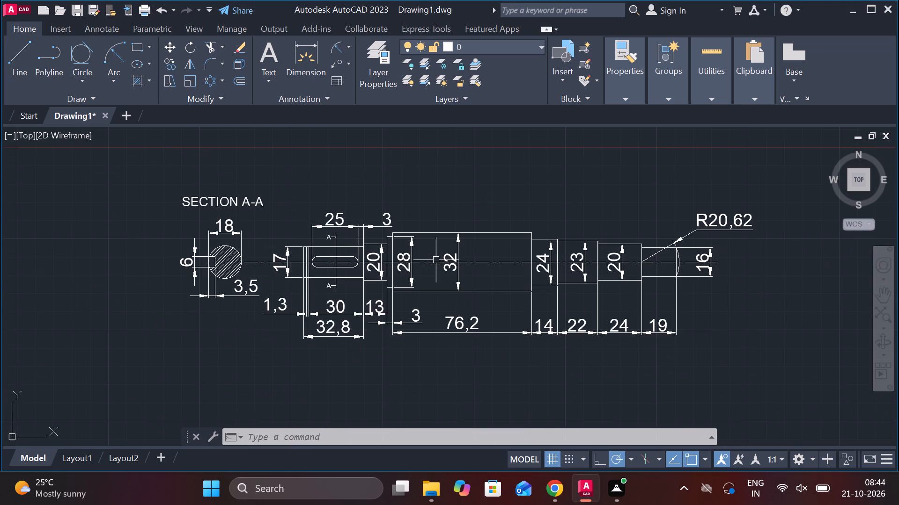
scroll(392, 253, up, 2)
double_click(543, 260)
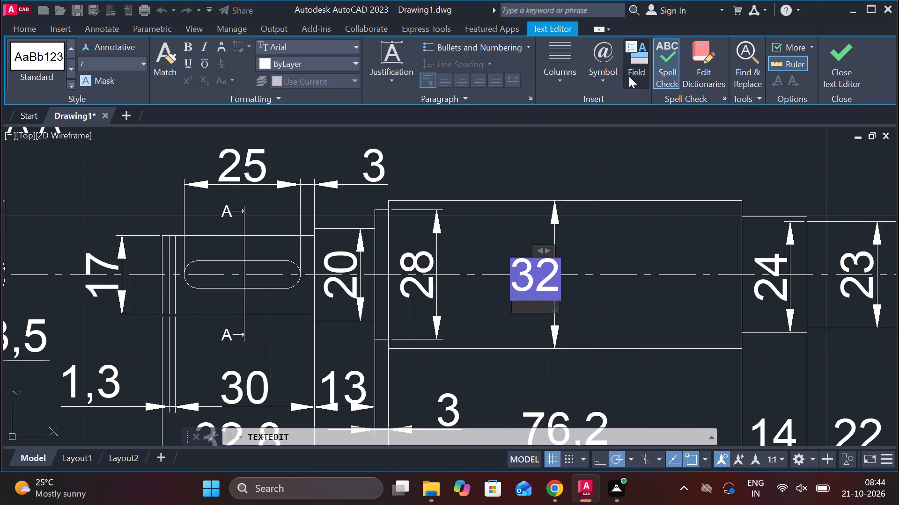
click(609, 79)
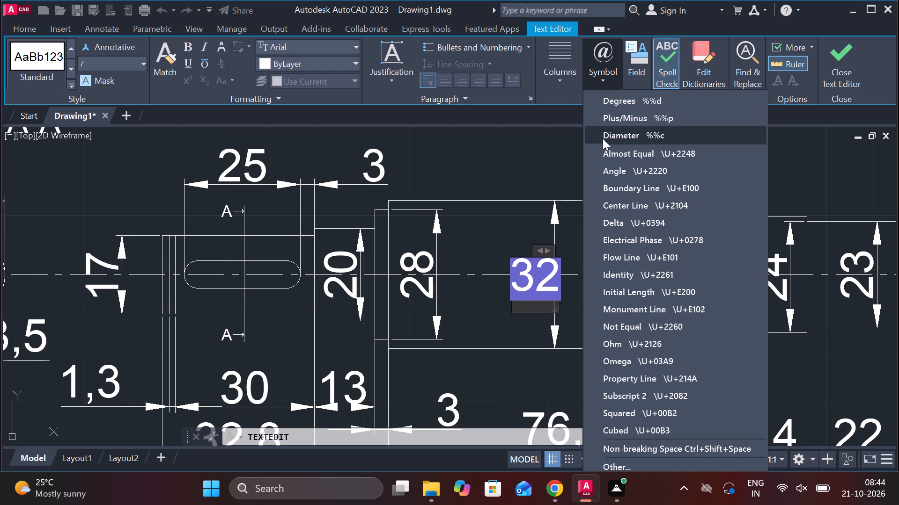
click(603, 138)
click(849, 61)
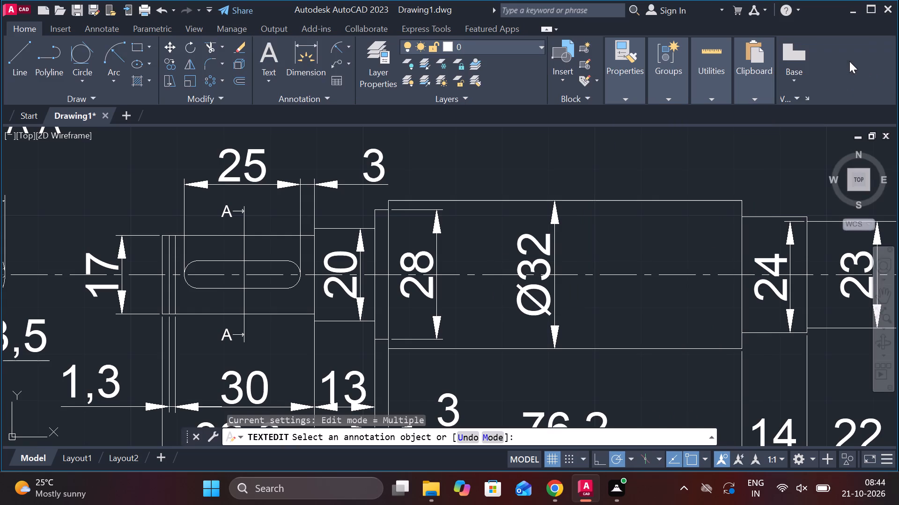
Add a diameter symbol before the 28 dimension text on the shaft's narrow collar.
double_click(422, 270)
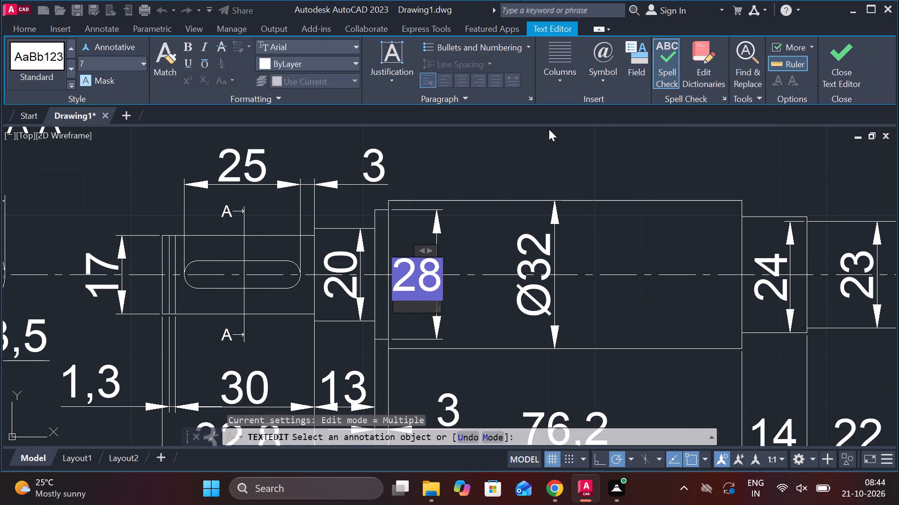
click(604, 80)
click(632, 134)
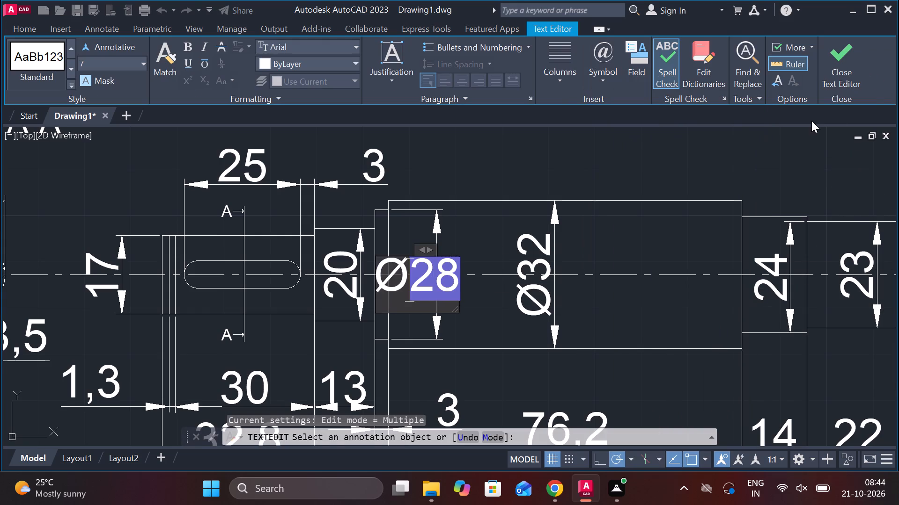
click(853, 65)
Add a diameter symbol before the 24 dimension text on the shaft section beside the largest diameter.
middle_drag(655, 347, 508, 341)
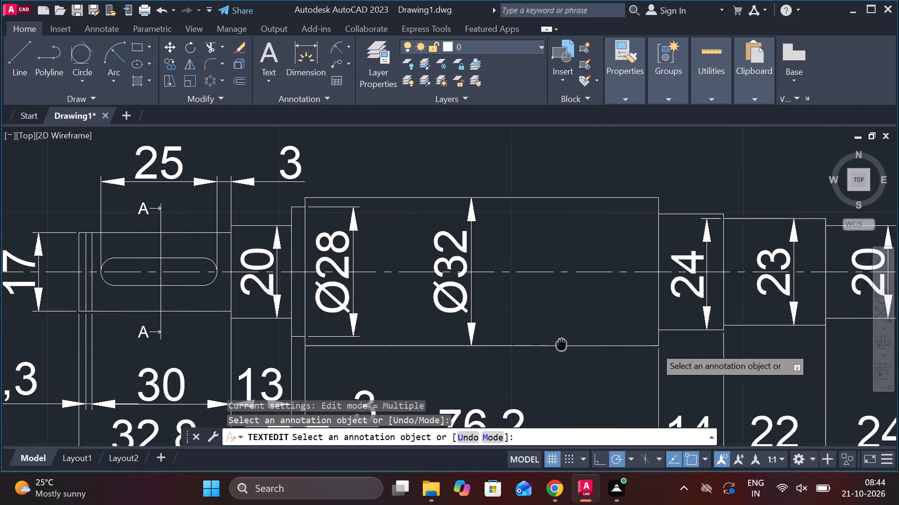
double_click(625, 291)
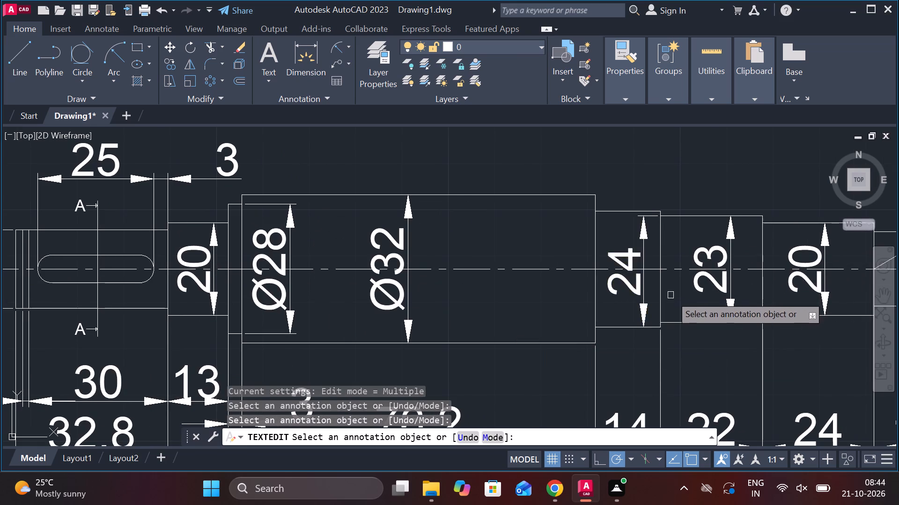
middle_drag(669, 295, 524, 296)
double_click(484, 289)
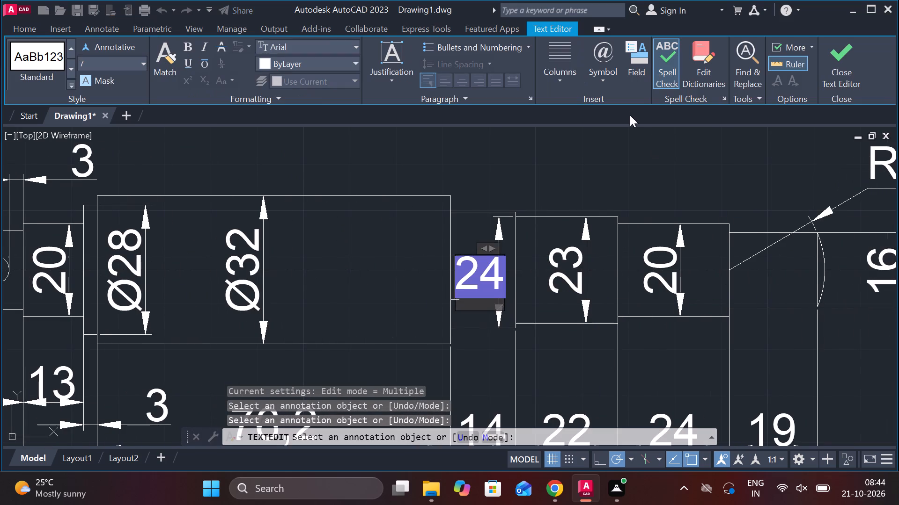
click(606, 87)
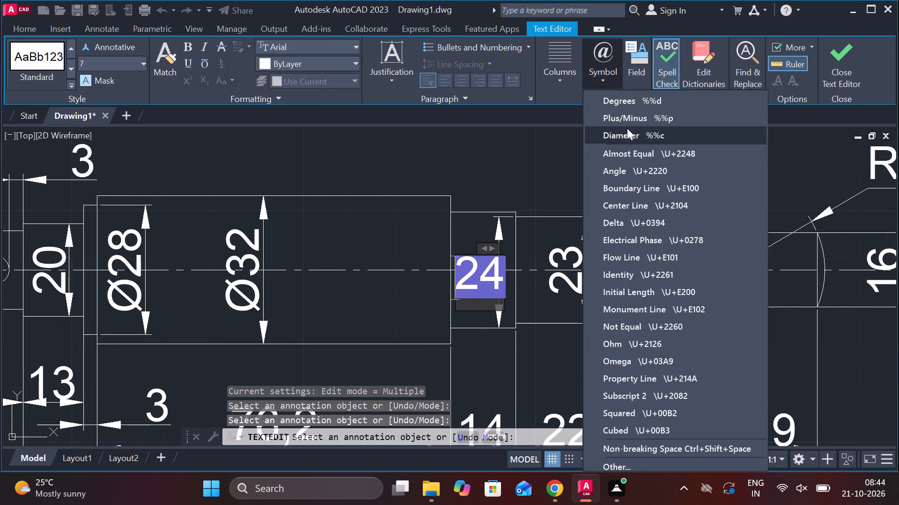
click(629, 131)
click(823, 76)
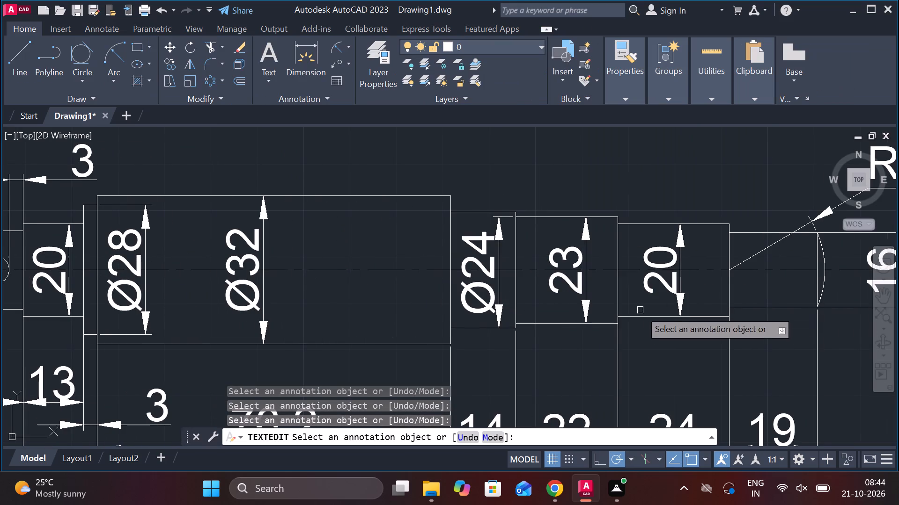
Add a diameter symbol before the 23 dimension text on the adjacent shaft section.
double_click(576, 260)
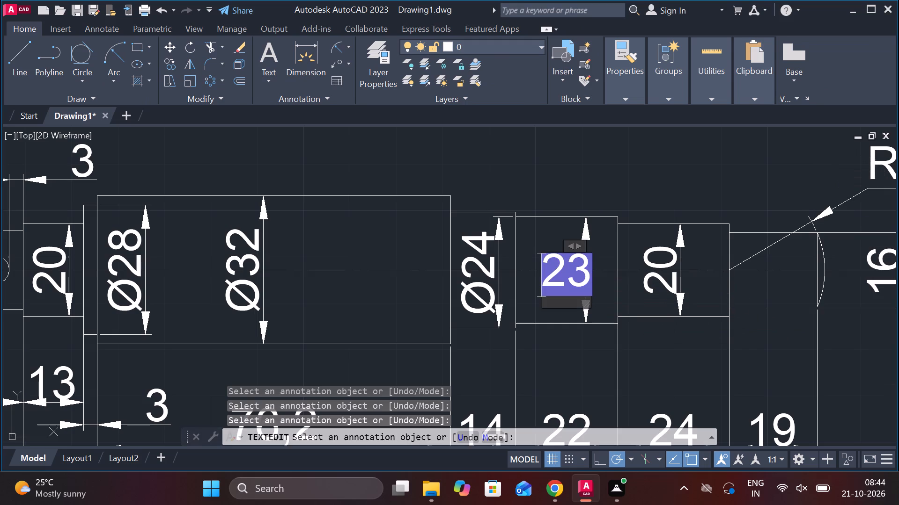
click(610, 88)
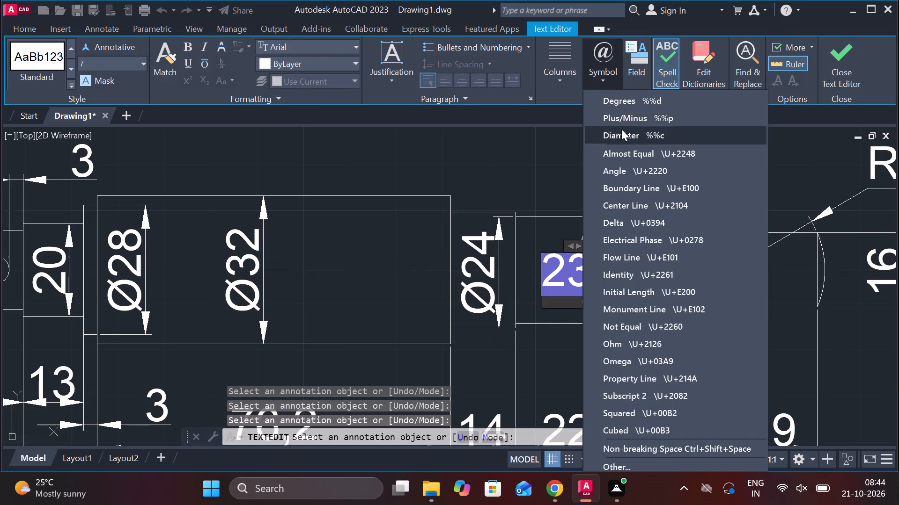
click(621, 129)
click(840, 70)
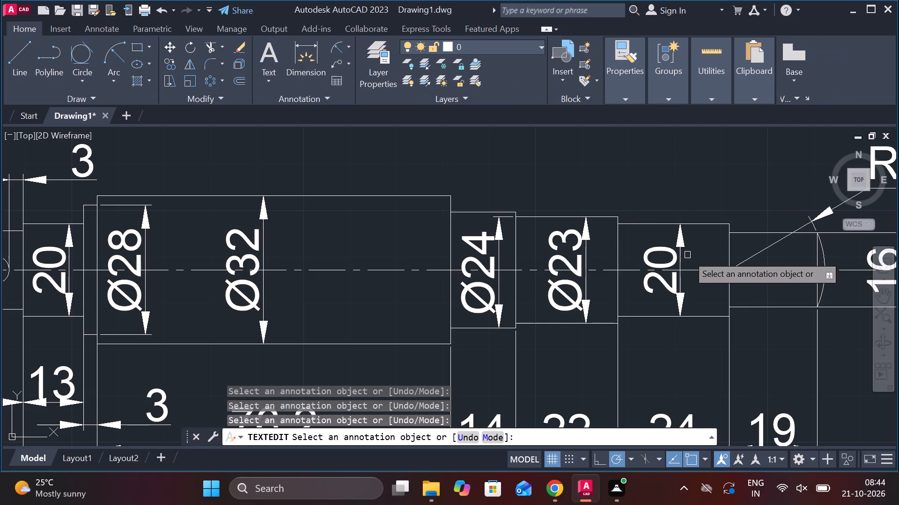
Add a diameter symbol before the 20 dimension text on the shaft section next to the 16 end.
double_click(667, 257)
double_click(673, 245)
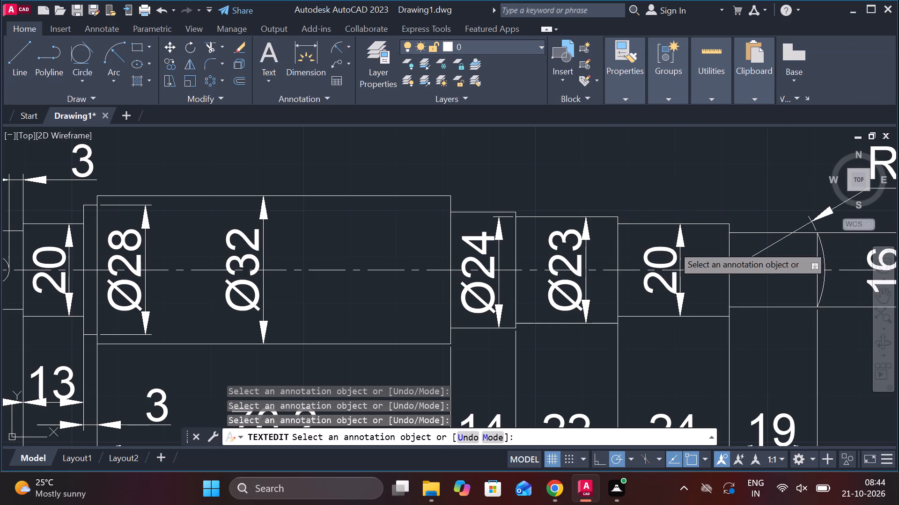
click(605, 79)
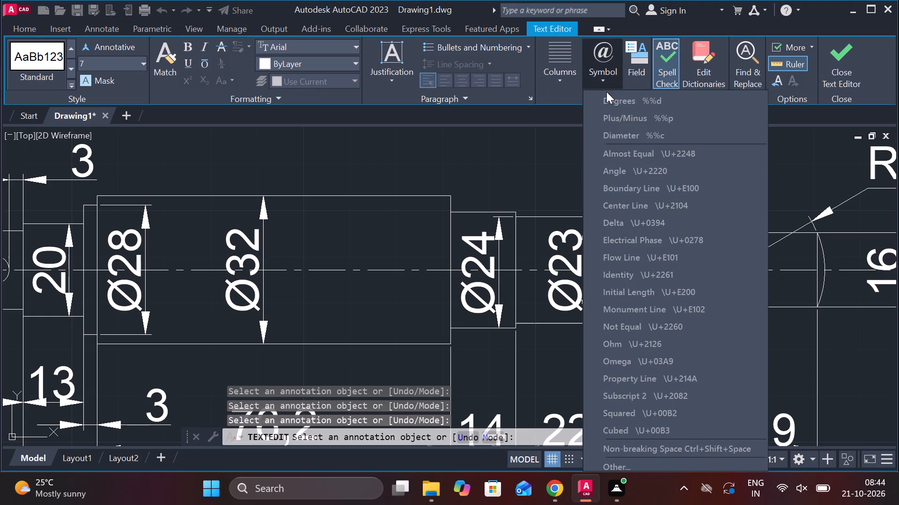
click(641, 138)
click(853, 72)
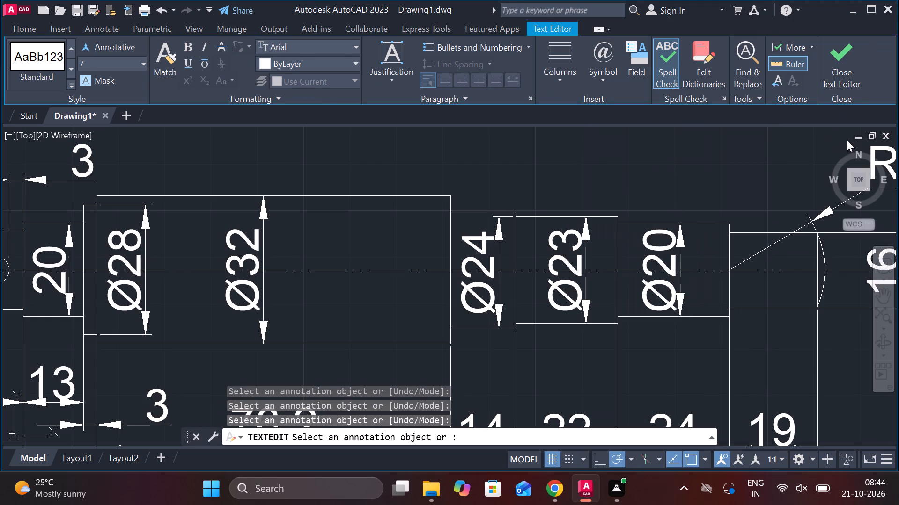
Prefix the 16 dimension text at the shaft's rounded end with M so it reads M16.
scroll(779, 279, down, 1)
middle_drag(807, 280, 684, 287)
scroll(708, 285, up, 2)
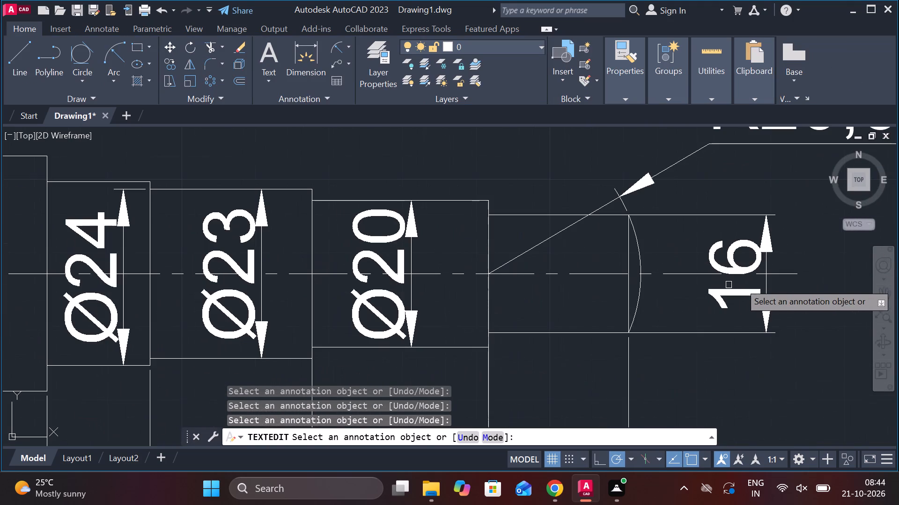
double_click(744, 276)
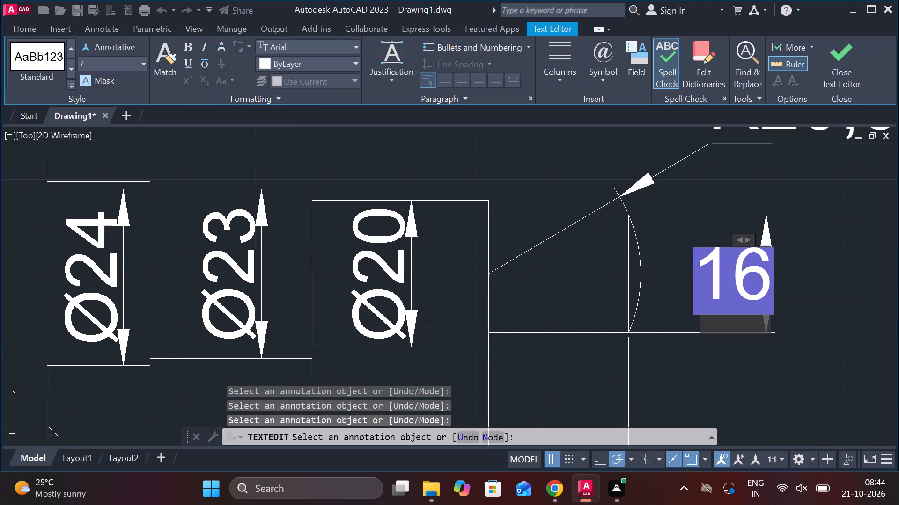
key(m)
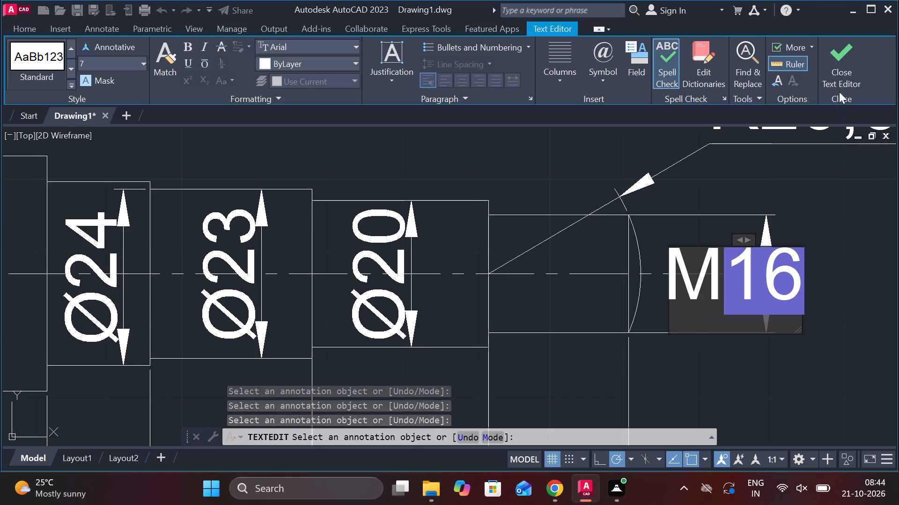
click(841, 77)
middle_drag(805, 308, 745, 290)
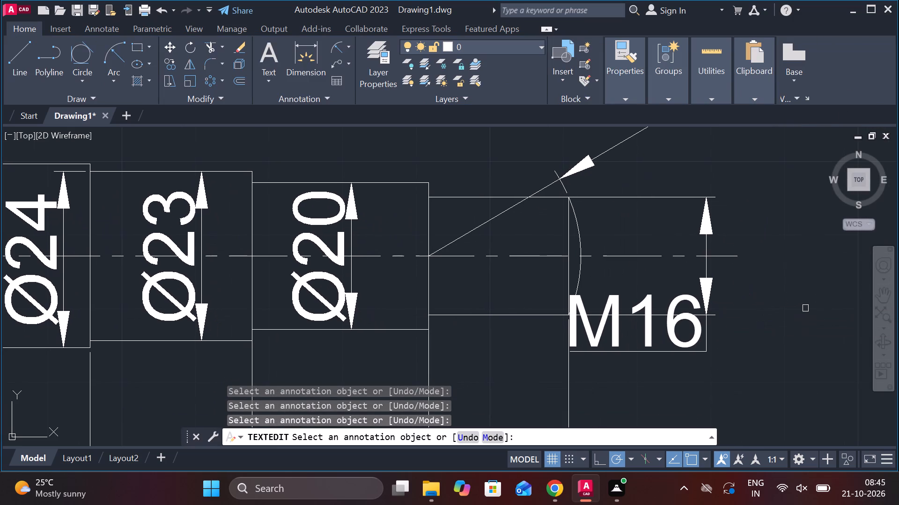
key(Escape)
Shift the M16 dimension line about 5 farther out from the shaft end and place its text below the lower extension line.
click(707, 337)
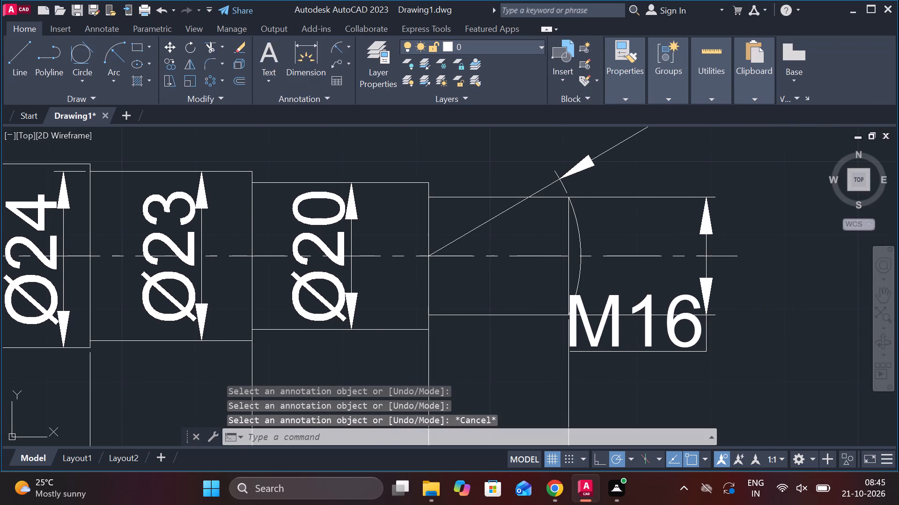
click(706, 315)
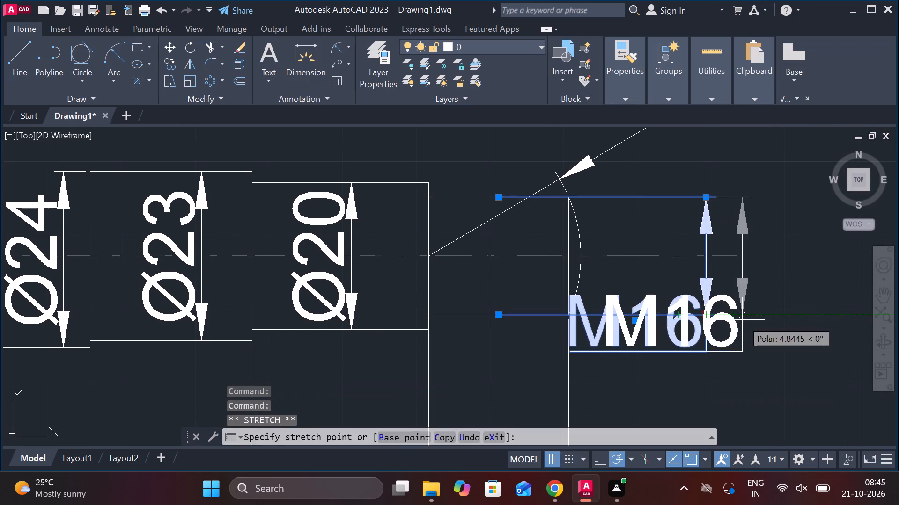
click(743, 320)
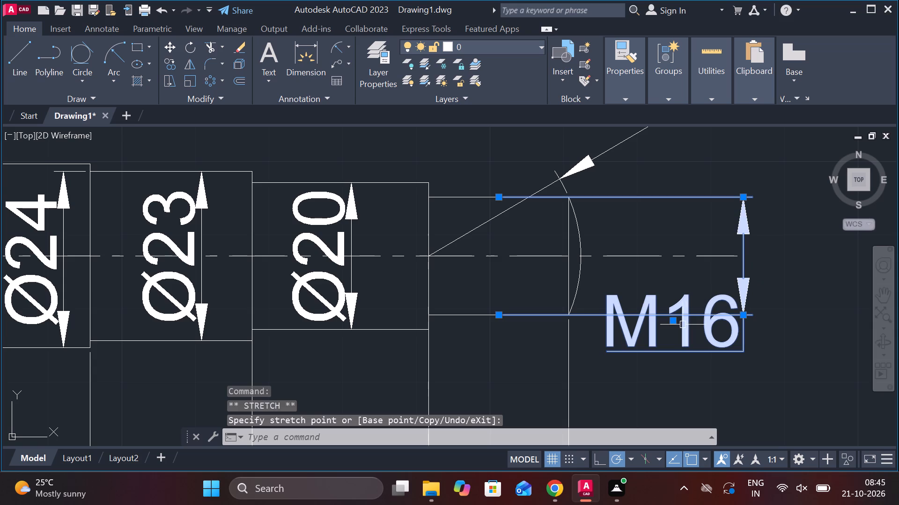
click(672, 323)
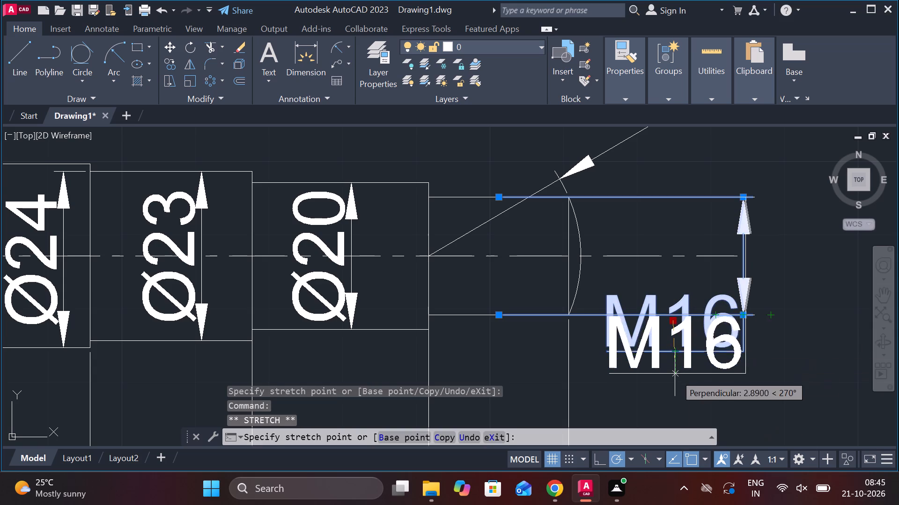
click(674, 392)
key(Escape)
Add a diameter symbol before the 20 dimension text on the shaft section between the keyway end and the Ø28 collar.
scroll(701, 373, down, 2)
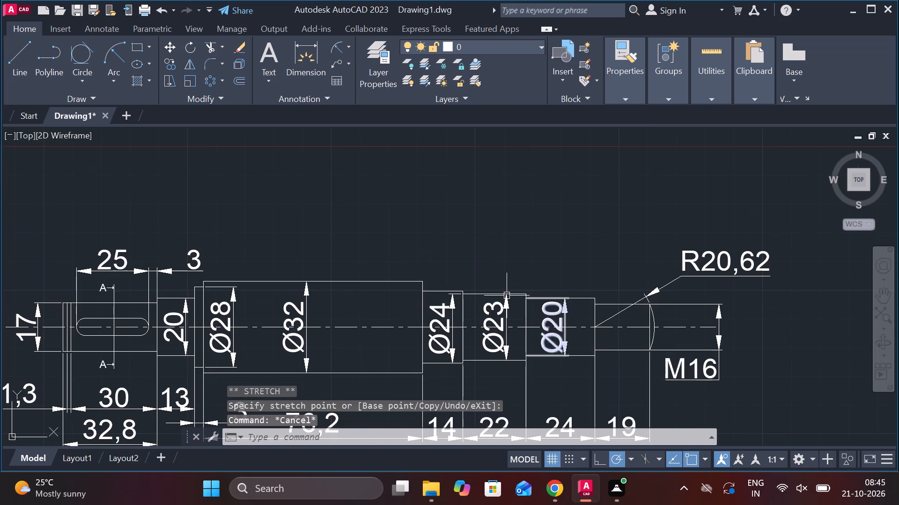
middle_drag(471, 274, 741, 211)
scroll(501, 260, up, 3)
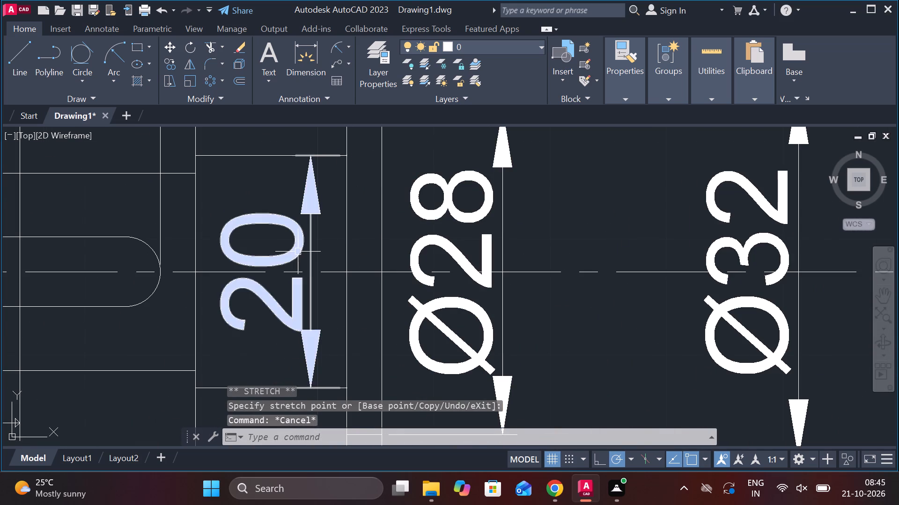
double_click(298, 252)
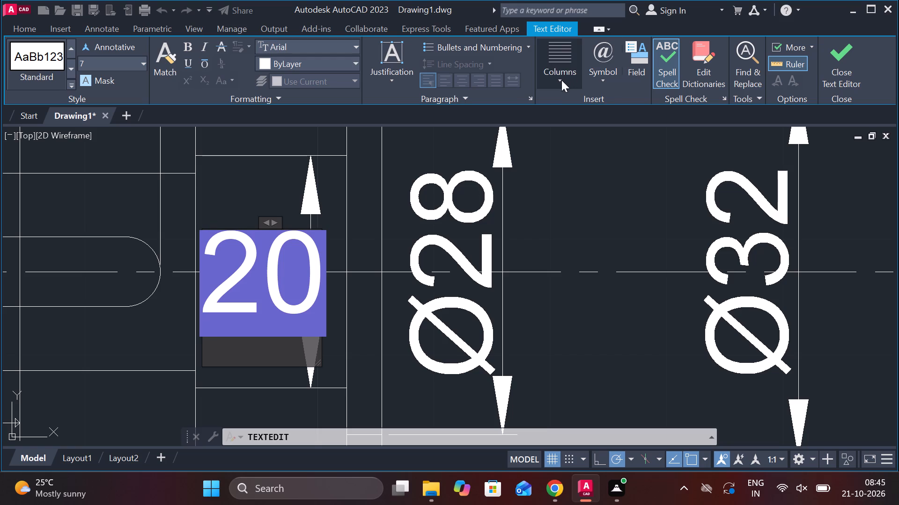
click(612, 83)
click(636, 141)
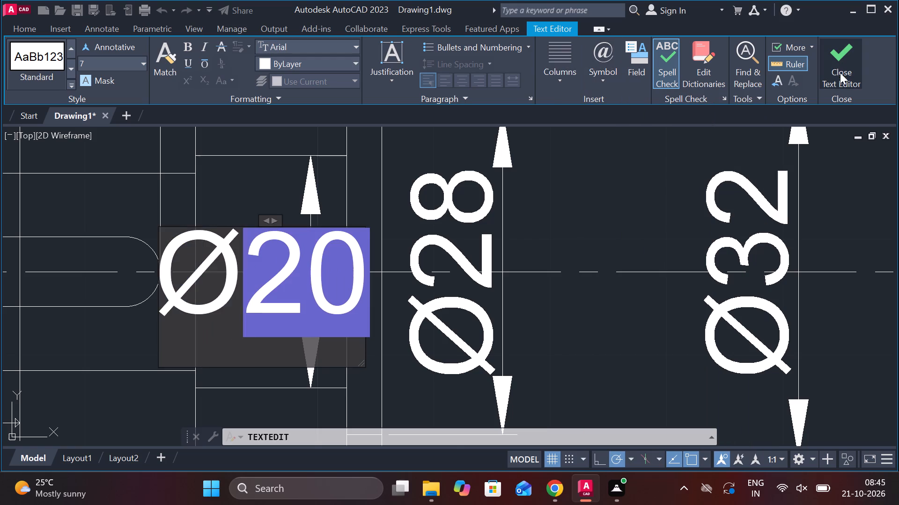
click(840, 68)
Add a diameter symbol before the 17 dimension text at the keyway end of the shaft.
scroll(552, 263, down, 2)
middle_drag(576, 274, 621, 199)
scroll(620, 292, down, 1)
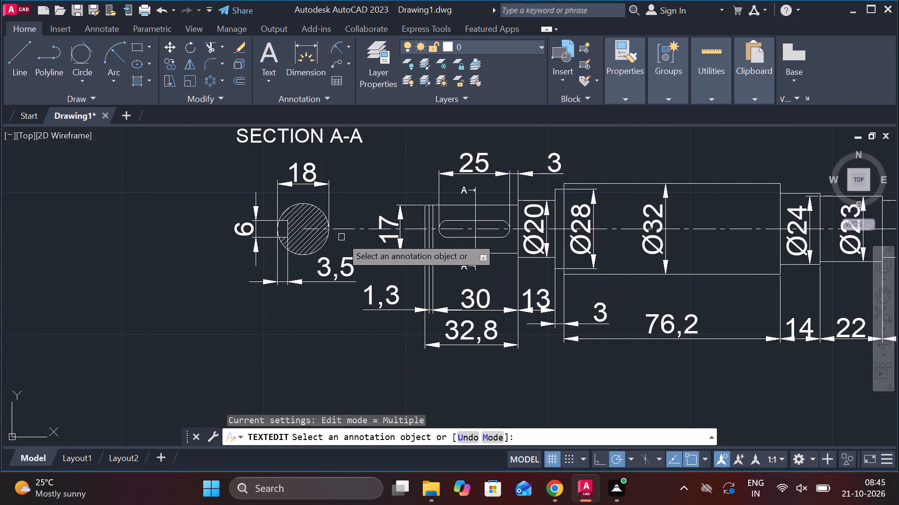
scroll(349, 216, up, 2)
double_click(440, 231)
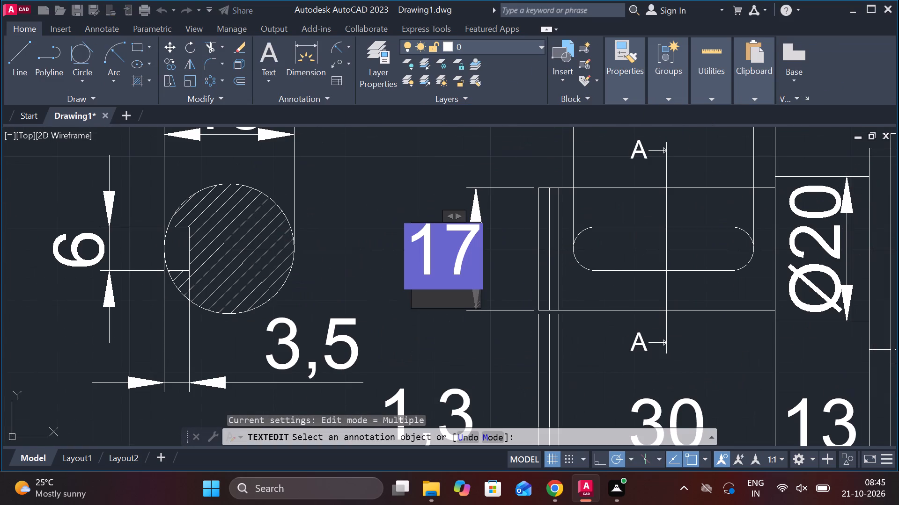
click(609, 75)
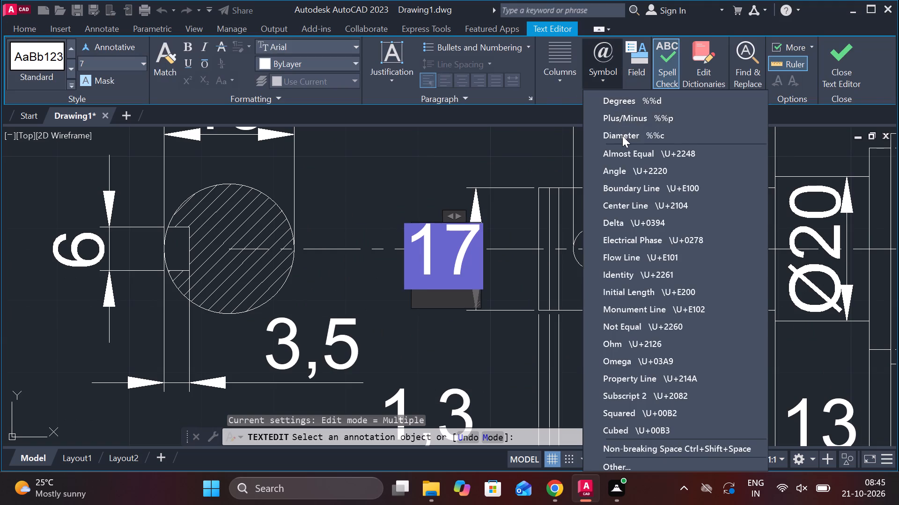
click(622, 136)
click(841, 67)
Move the Ø17 dimension text above the shaft's upper extension line, clear of the 3,5 dimension.
scroll(709, 252, down, 1)
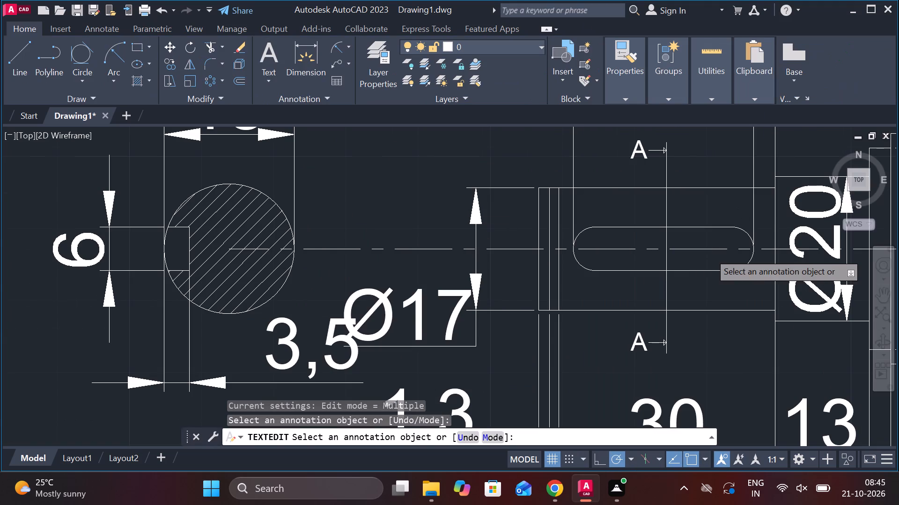
scroll(551, 287, up, 1)
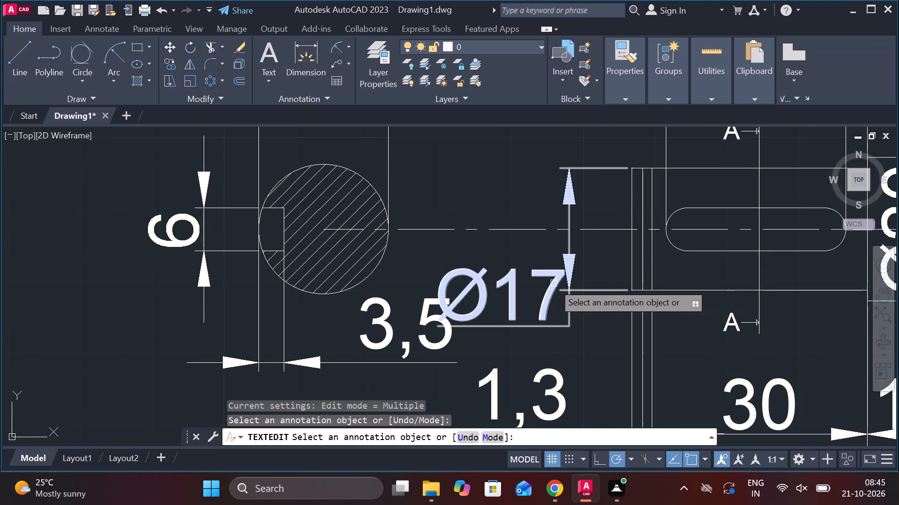
key(Escape)
click(553, 283)
click(504, 296)
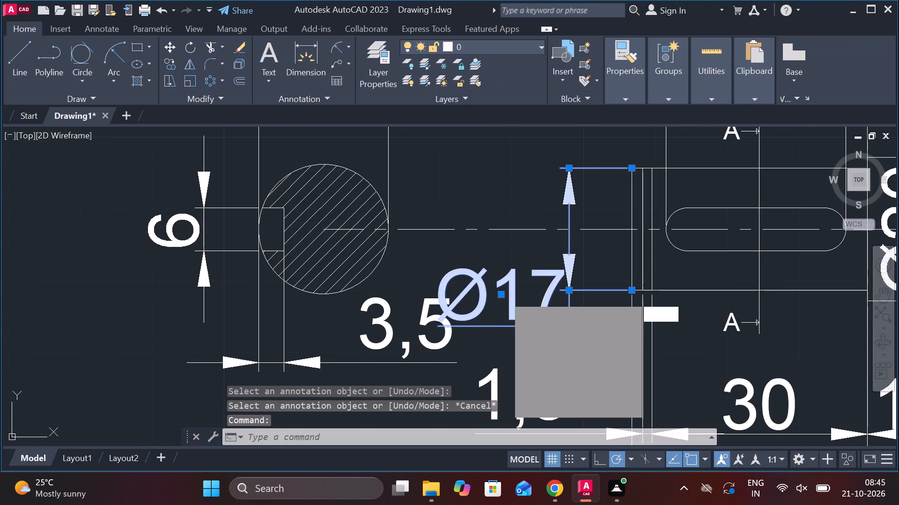
middle_drag(537, 164, 540, 195)
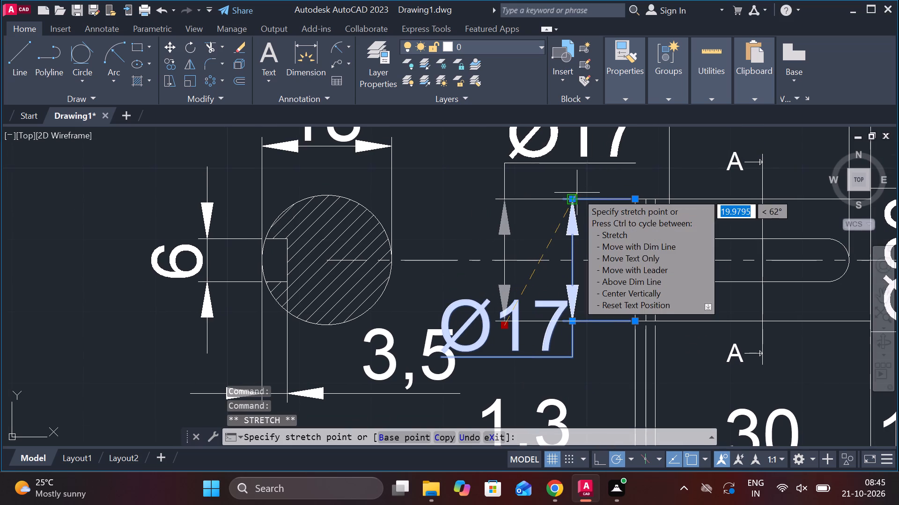
click(577, 193)
key(Escape)
Add a diameter symbol before the 70 dimension text at the hub end of the flanged part's section view.
scroll(572, 236, down, 2)
middle_drag(593, 250, 517, 235)
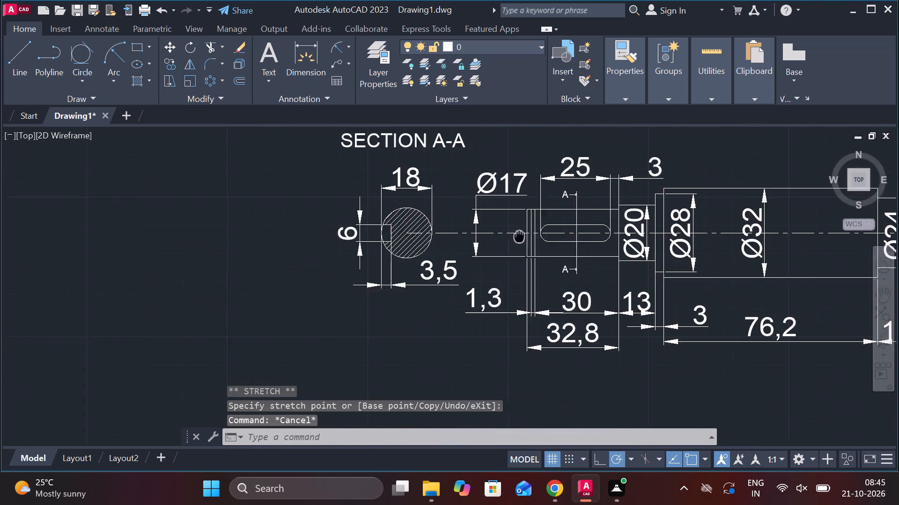
middle_drag(517, 235, 499, 216)
scroll(515, 214, down, 1)
middle_drag(661, 168, 556, 289)
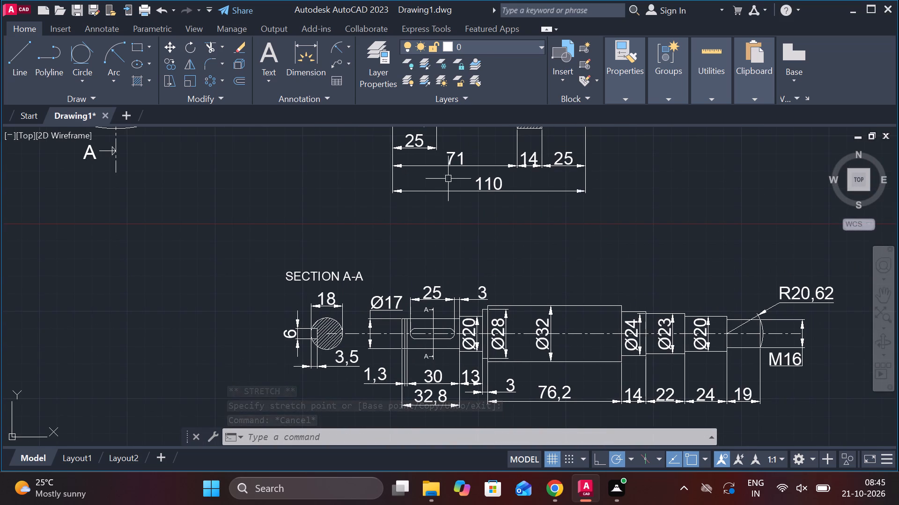
middle_drag(444, 178, 516, 350)
scroll(391, 217, up, 1)
middle_drag(391, 217, 407, 282)
scroll(381, 258, up, 1)
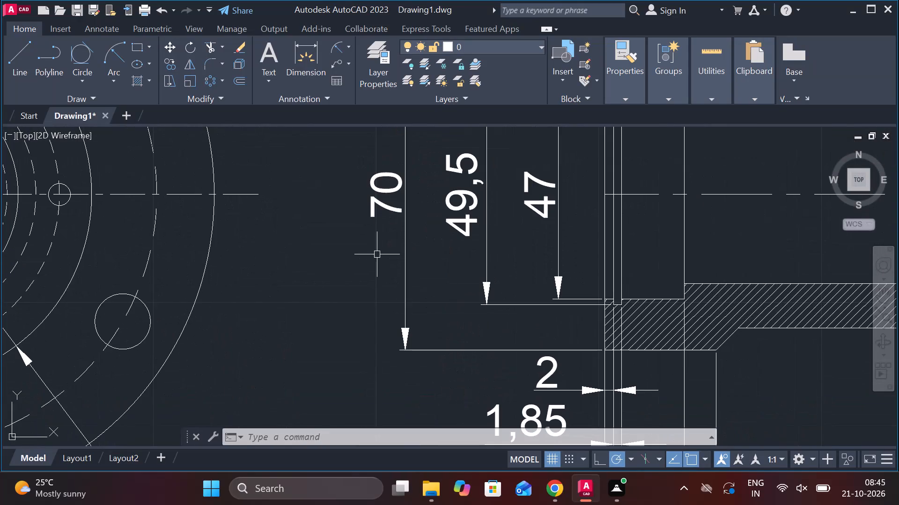
double_click(390, 206)
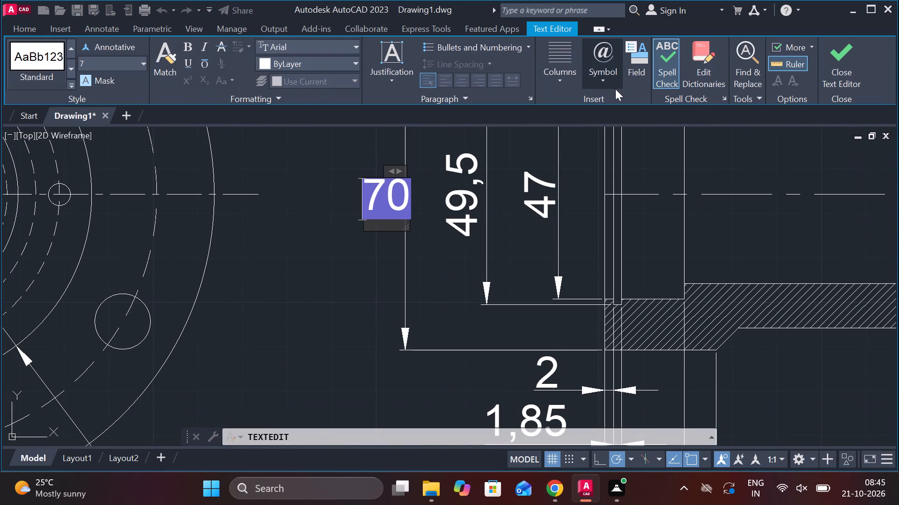
click(615, 89)
click(631, 134)
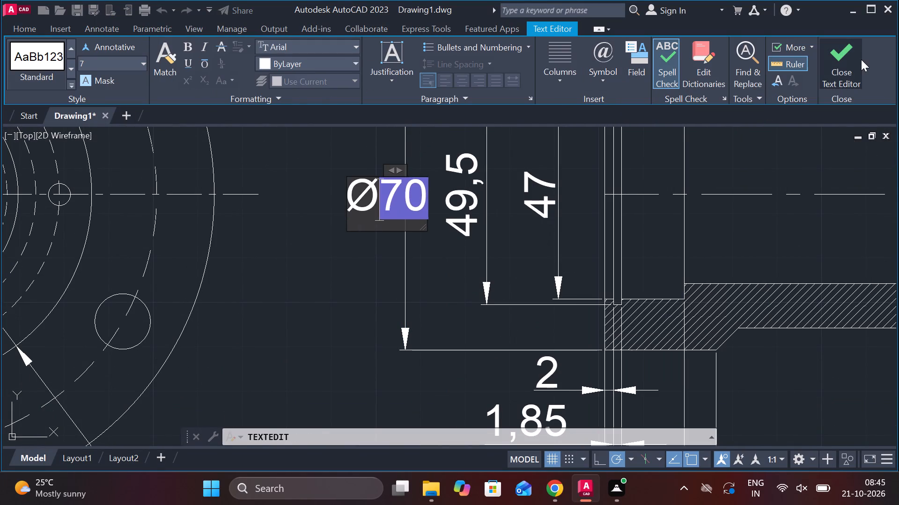
click(861, 58)
Add a diameter symbol before the 49,5 dimension text of the narrow groove in the flanged part's section view.
triple_click(471, 192)
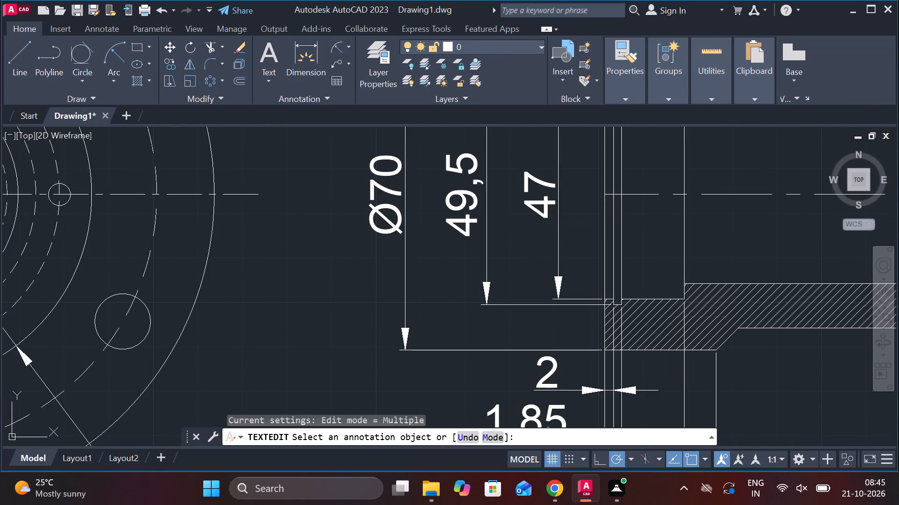
key(Escape)
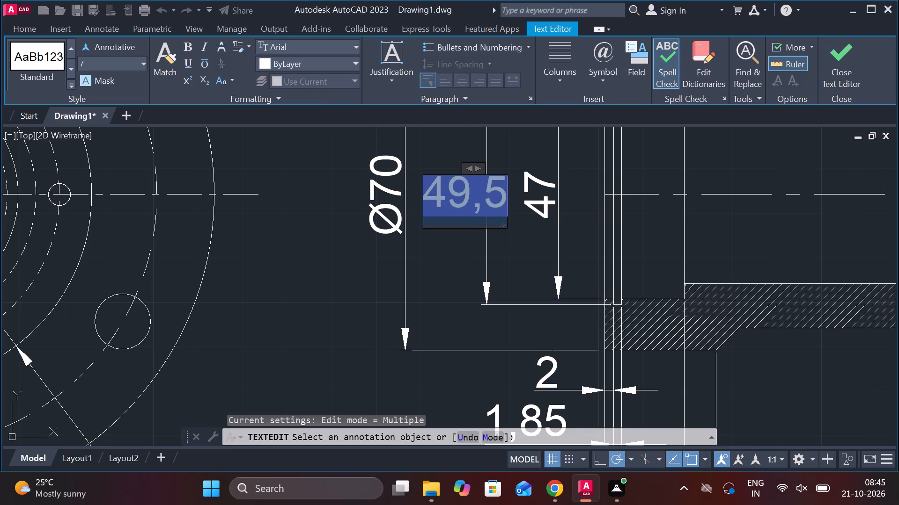
double_click(453, 196)
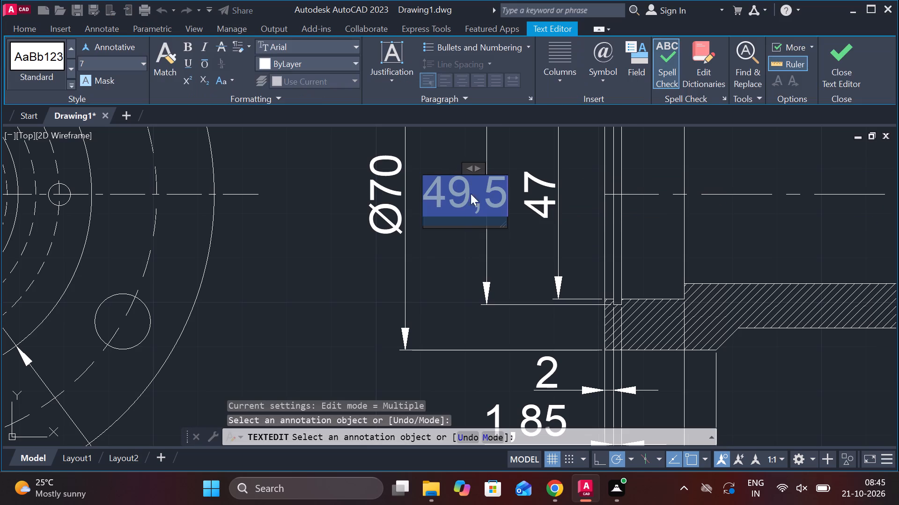
key(Left)
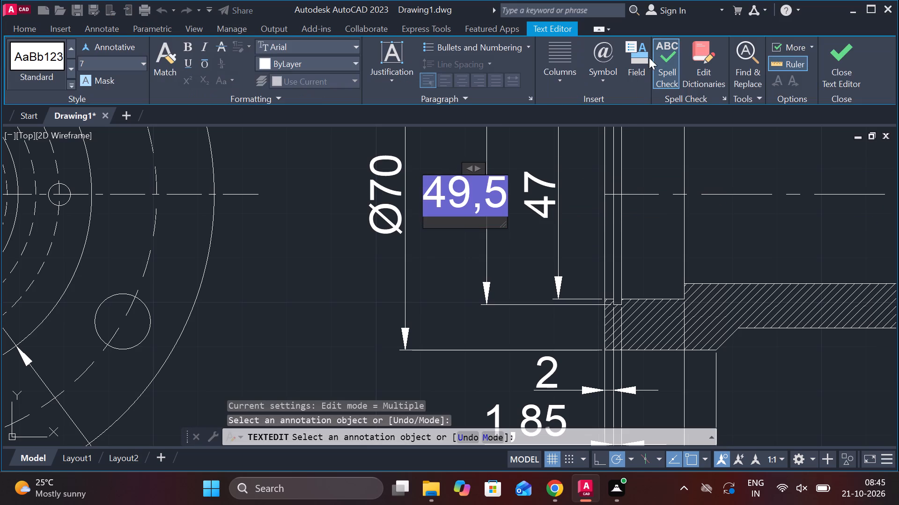
click(609, 76)
click(624, 137)
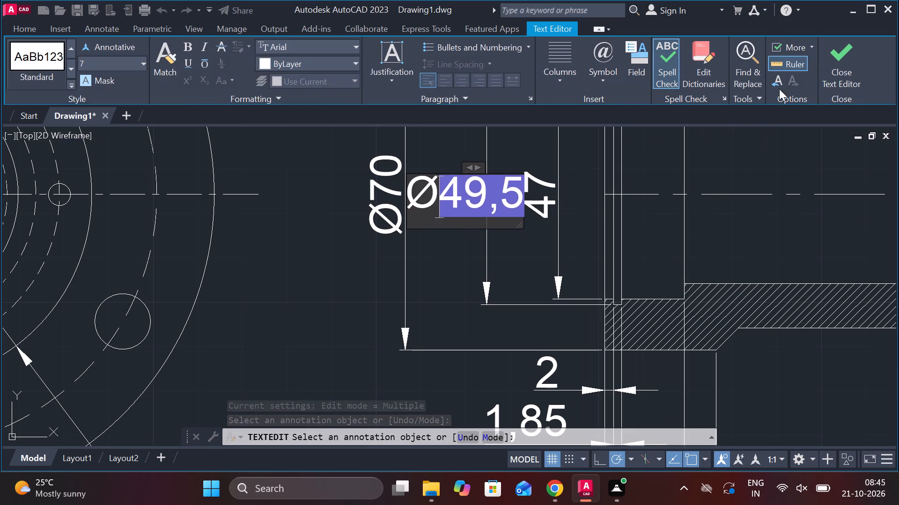
click(834, 64)
Add a diameter symbol before the 47 dimension text of the hub-end bore in the section view.
double_click(531, 183)
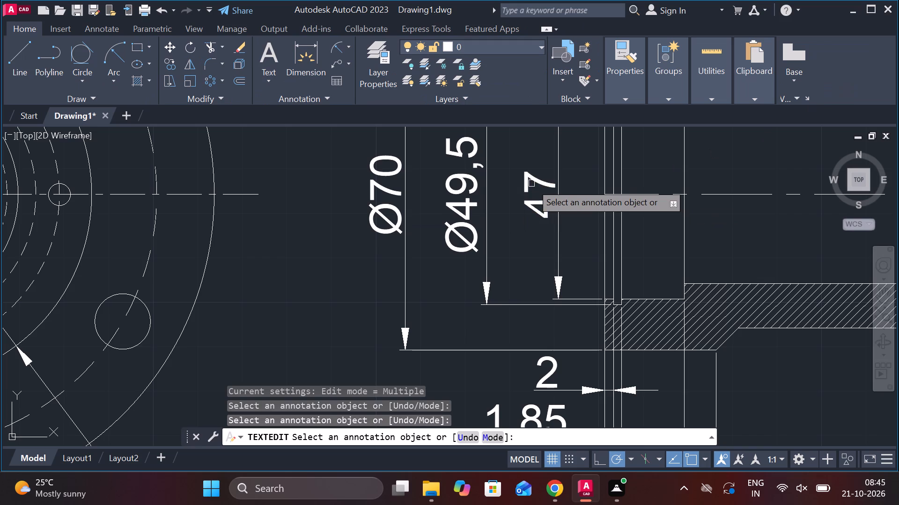
click(604, 84)
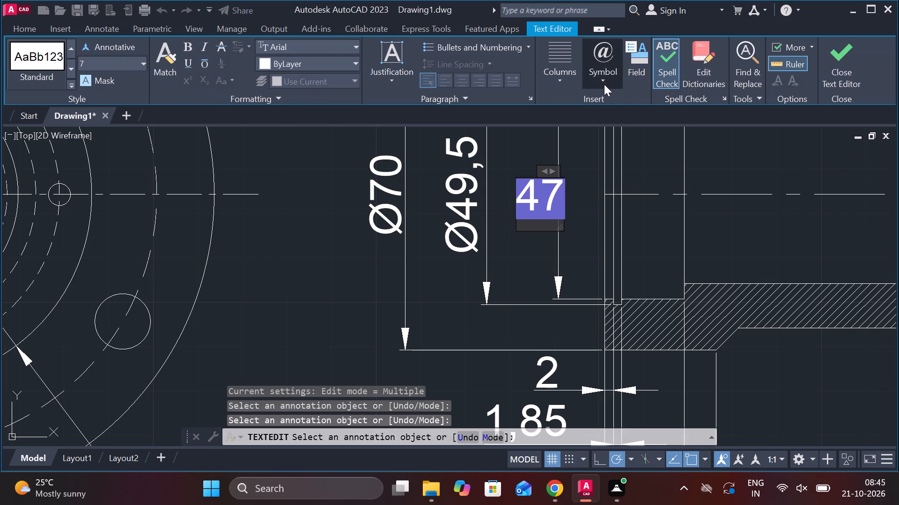
click(621, 131)
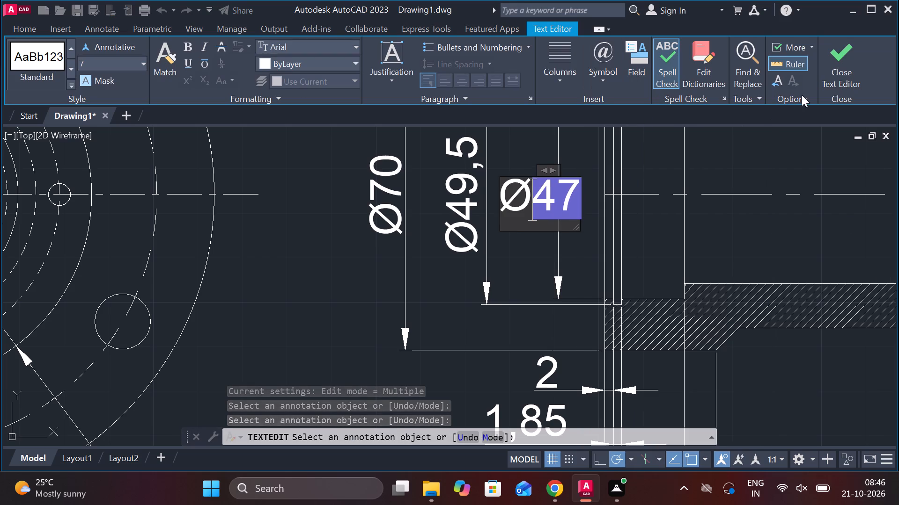
click(834, 68)
scroll(684, 266, down, 1)
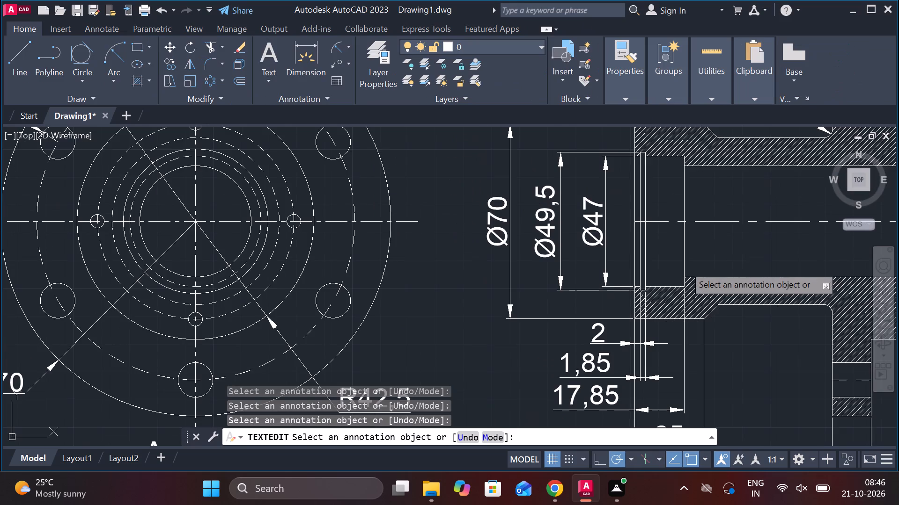
middle_drag(730, 241, 500, 249)
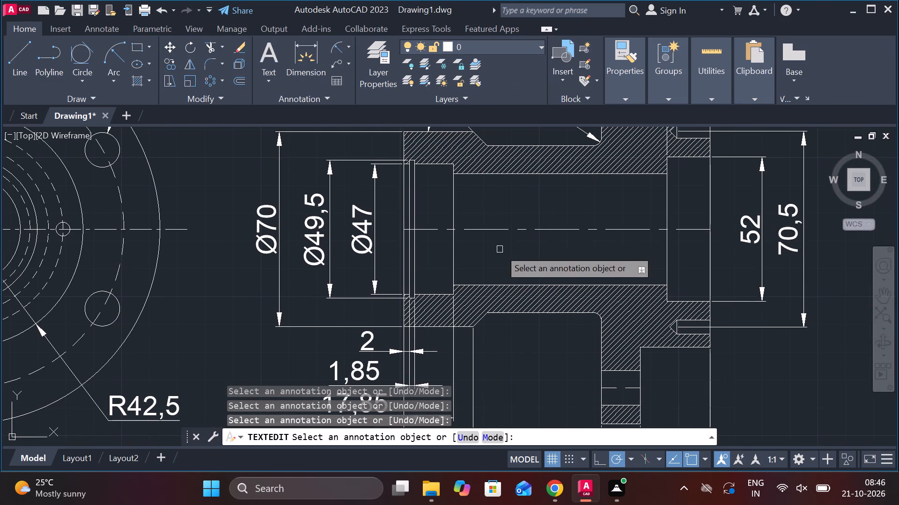
key(Escape)
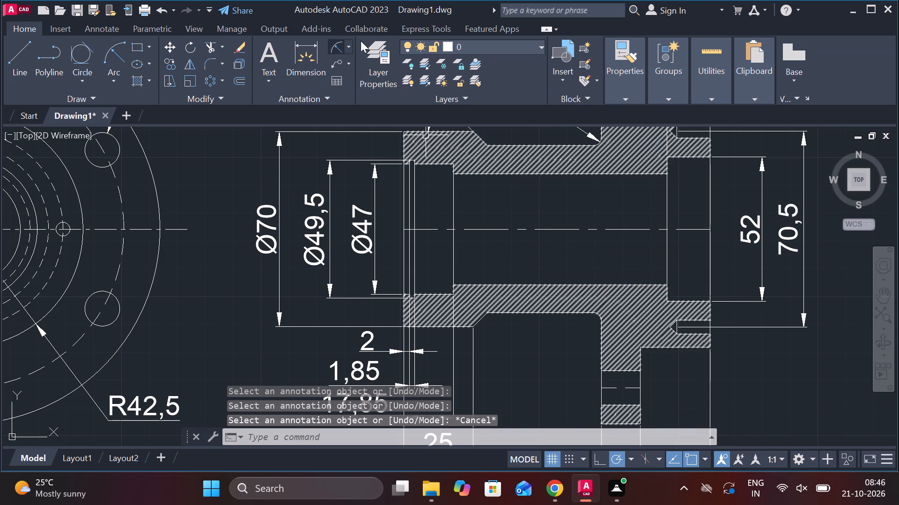
Add a vertical linear dimension across the hub's outer surface, between the chamfered step and the R3 fillet.
click(349, 49)
click(363, 78)
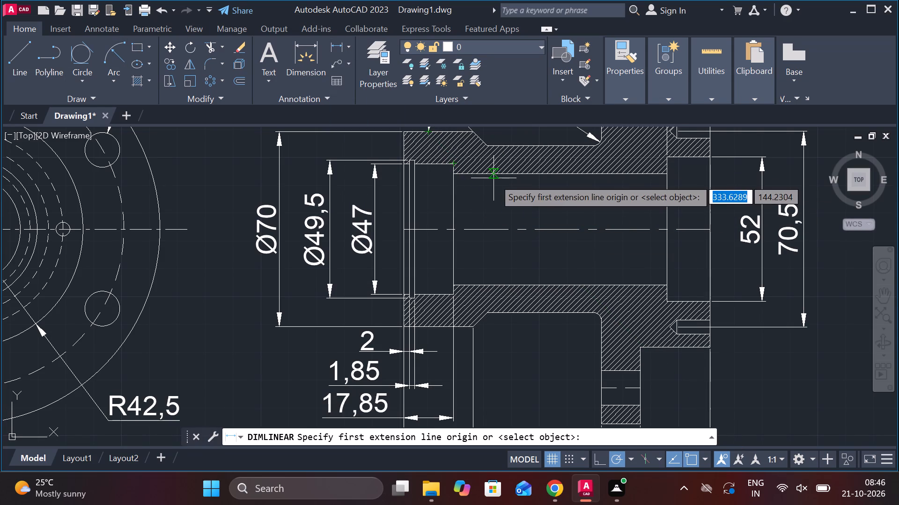
click(562, 148)
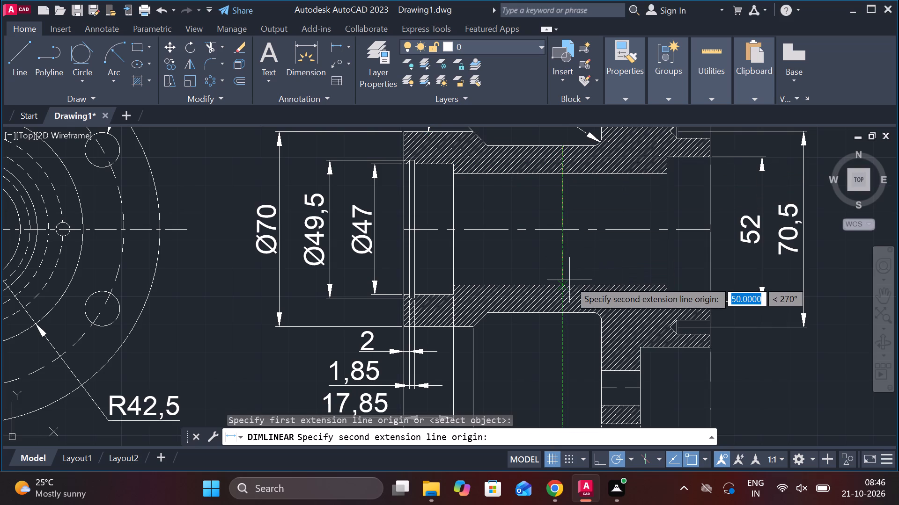
click(568, 306)
click(578, 262)
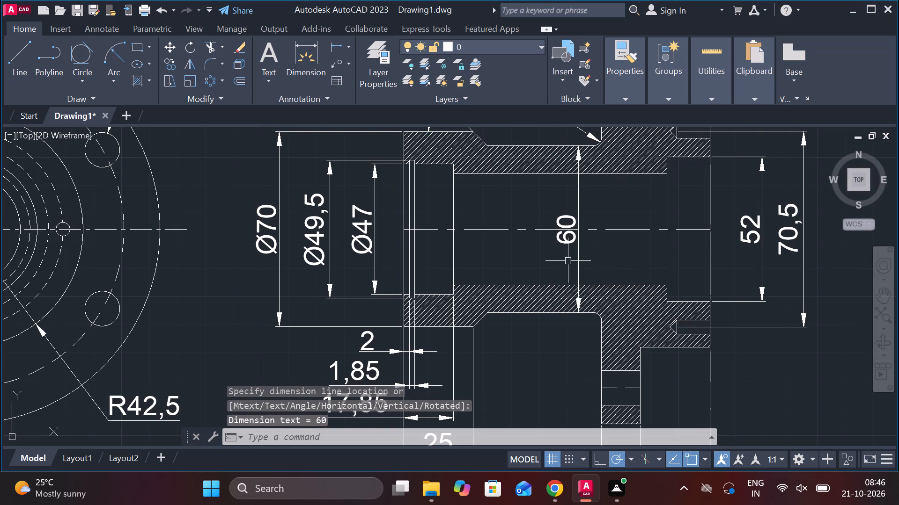
Add a vertical linear dimension across the central through bore, placed between the hub-end bore and the outer hub dimension.
key(space)
click(496, 176)
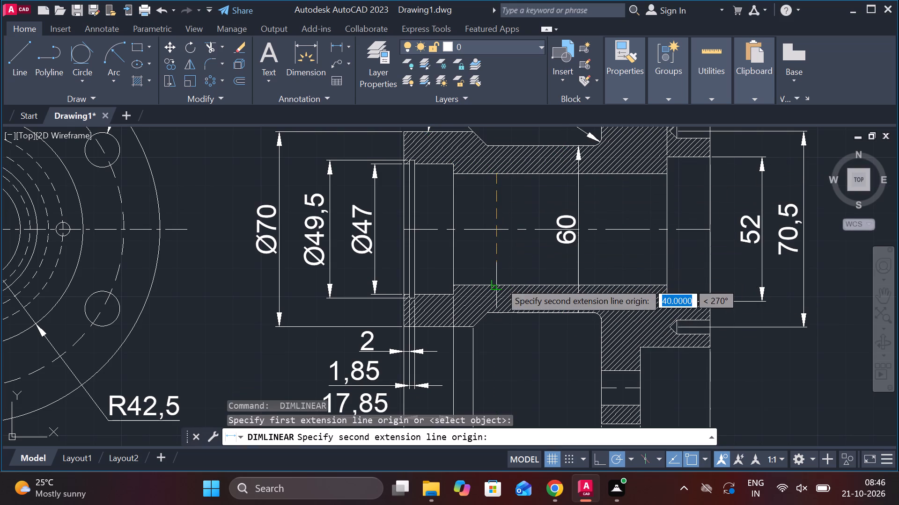
click(500, 282)
click(501, 274)
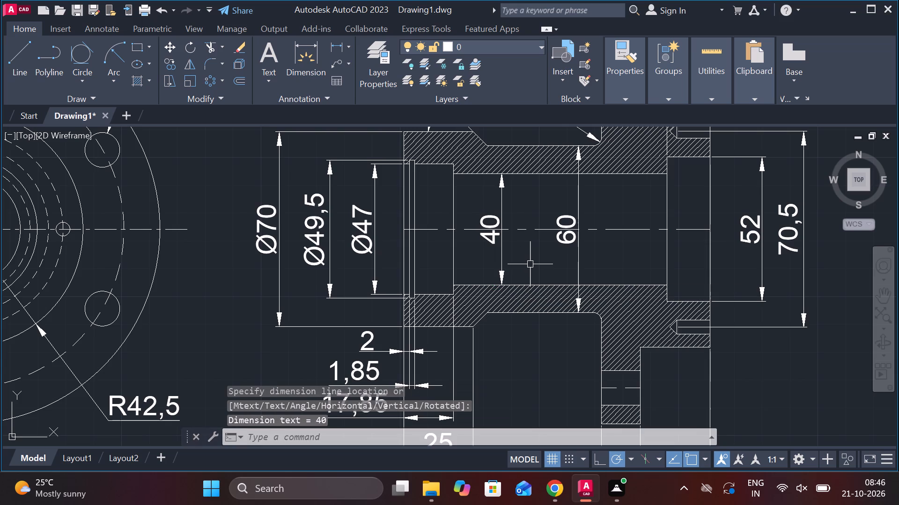
key(Escape)
Add a diameter symbol before the 40 dimension text in the central bore.
double_click(492, 229)
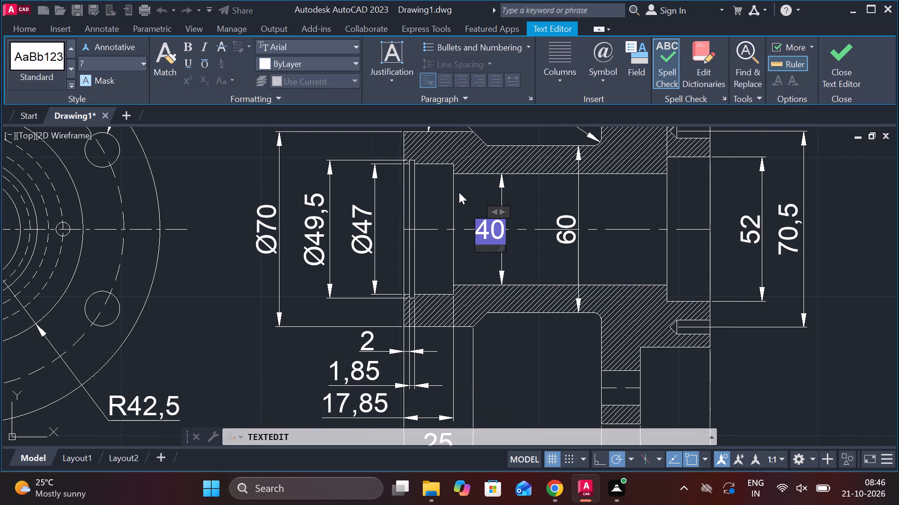
click(603, 86)
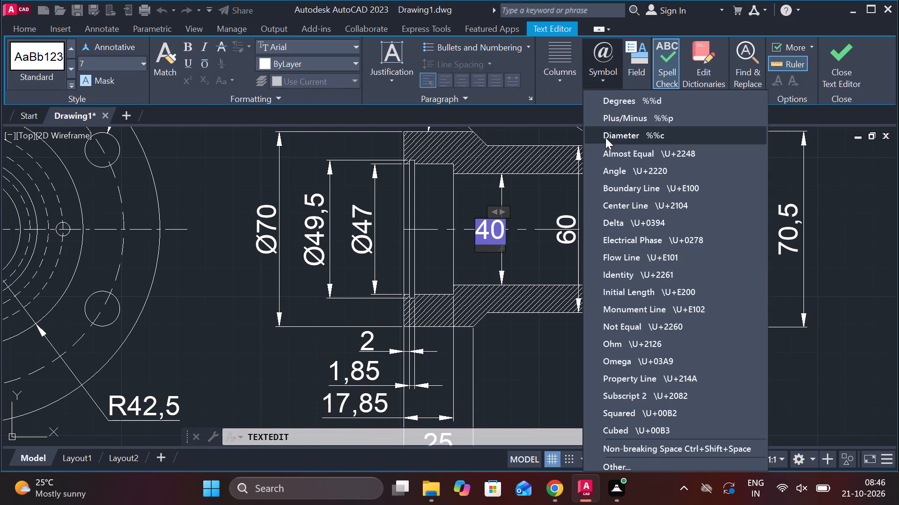
click(605, 137)
click(831, 77)
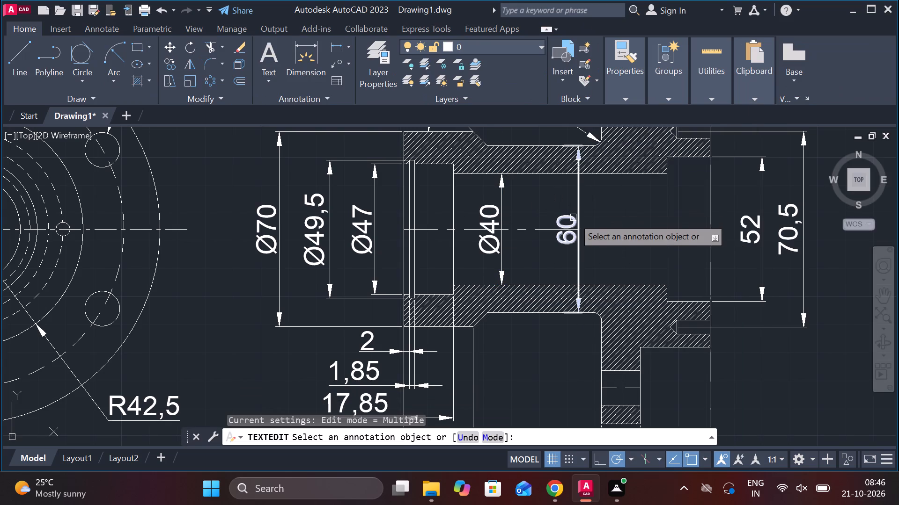
Add a diameter symbol before the 60 dimension text across the hub's outer surface.
double_click(573, 217)
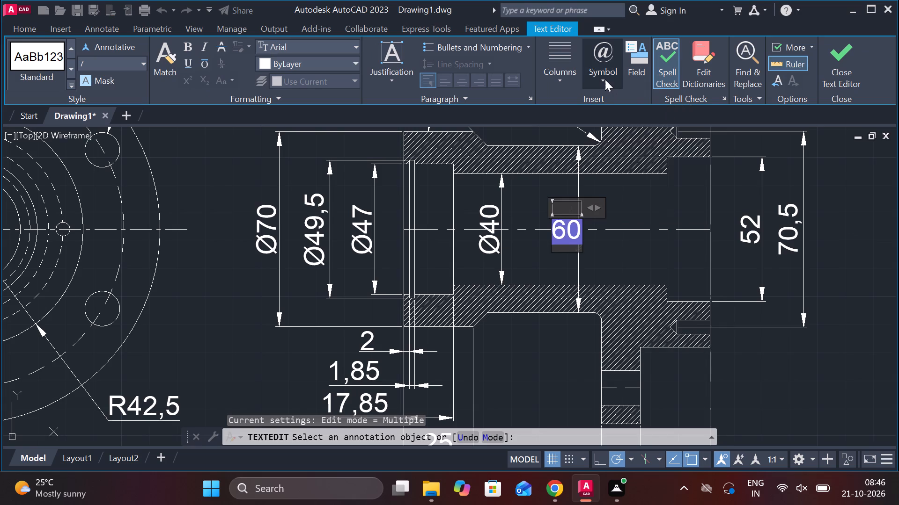
click(605, 79)
click(622, 132)
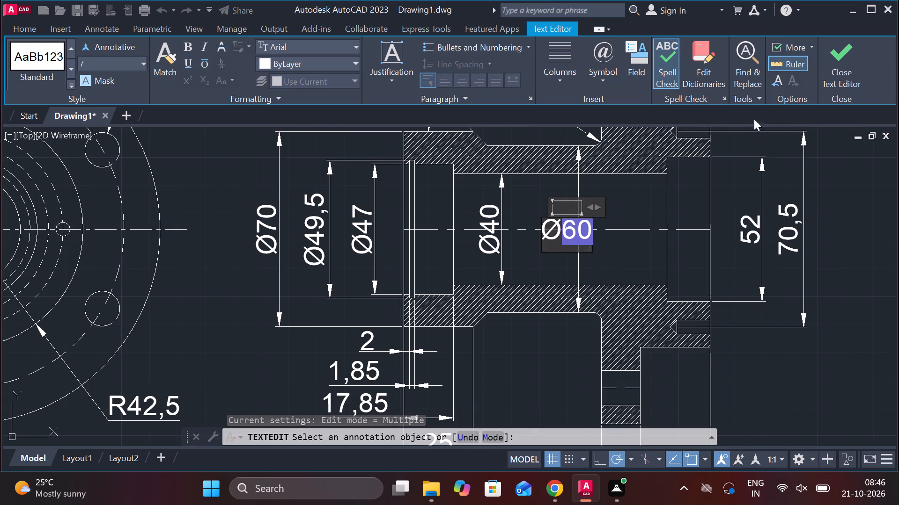
click(823, 57)
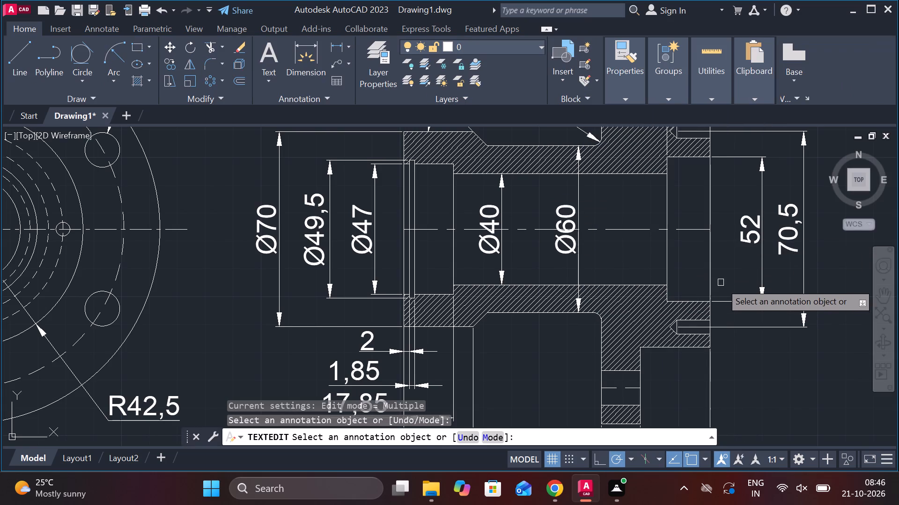
Add a diameter symbol before the 52 dimension text of the flange-side counterbore.
middle_drag(735, 275, 697, 258)
middle_drag(693, 255, 581, 309)
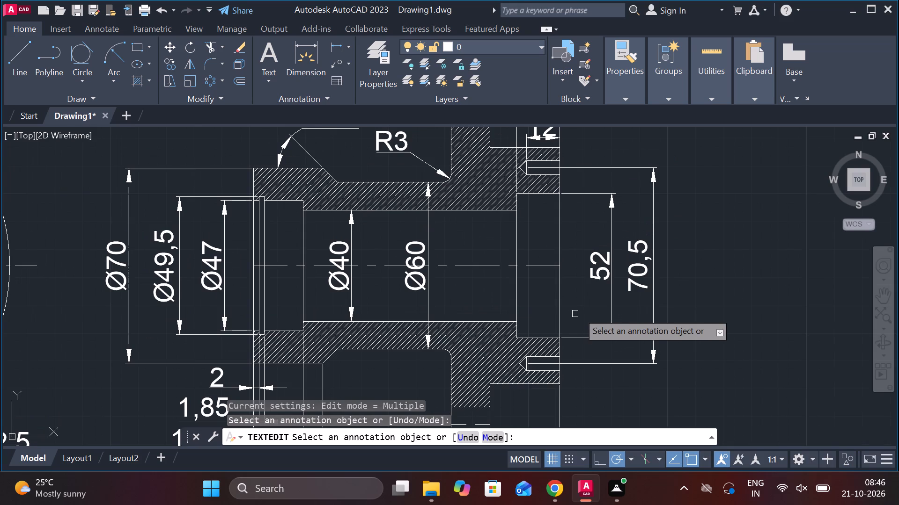
scroll(586, 310, up, 1)
double_click(611, 249)
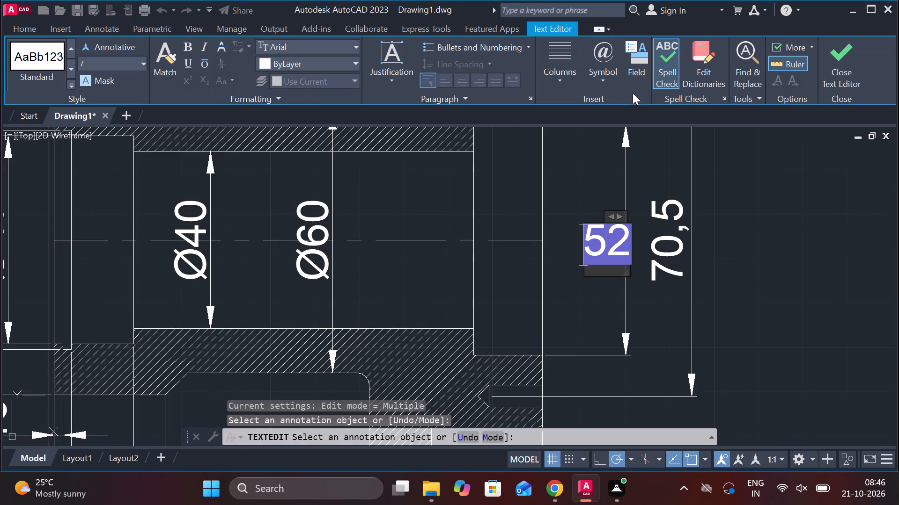
click(616, 85)
click(630, 144)
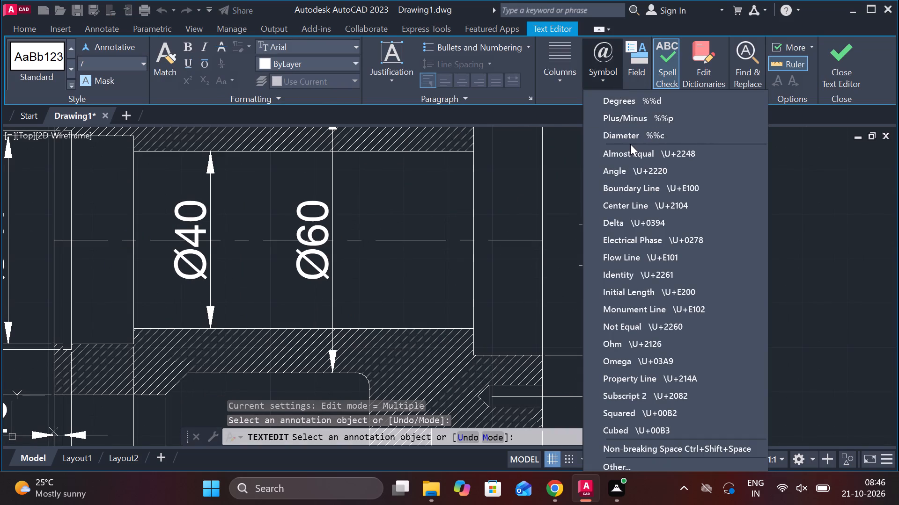
click(620, 136)
click(835, 64)
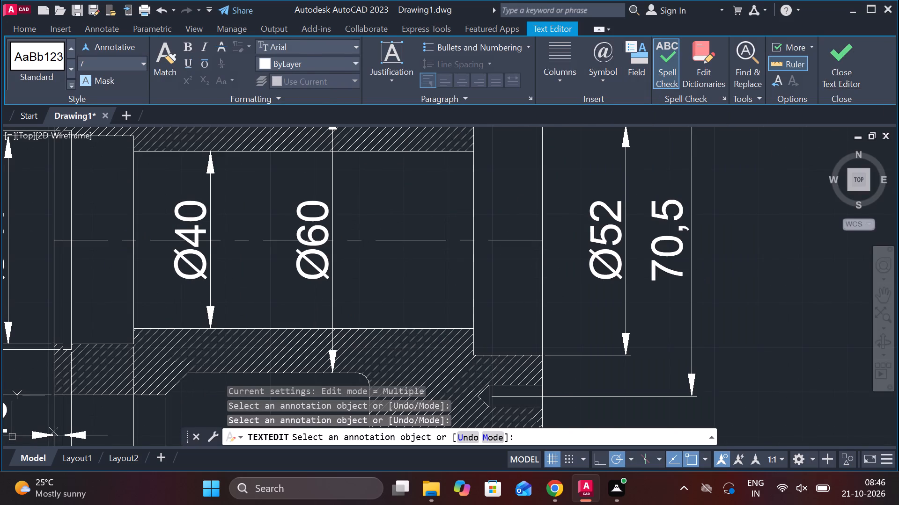
Change the outermost vertical dimension text at the flange-side end of the section view to Ø70.5.
double_click(670, 245)
double_click(671, 233)
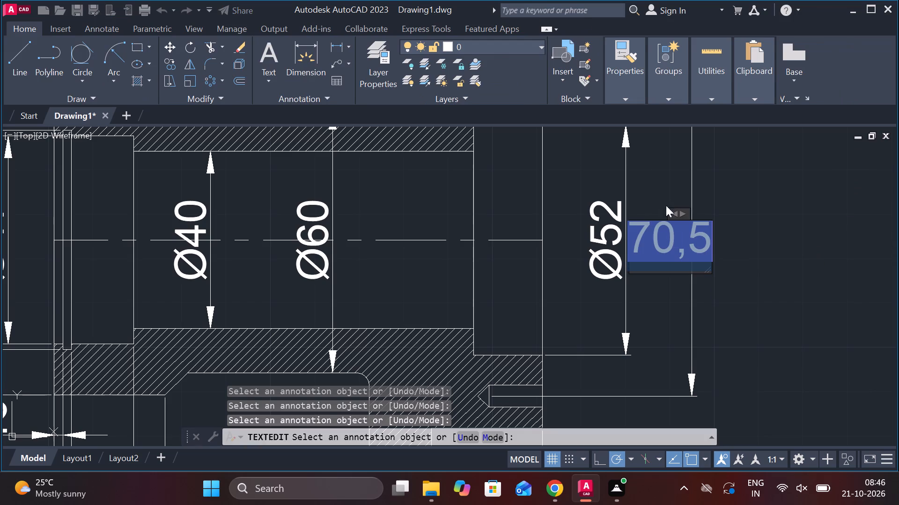
click(605, 80)
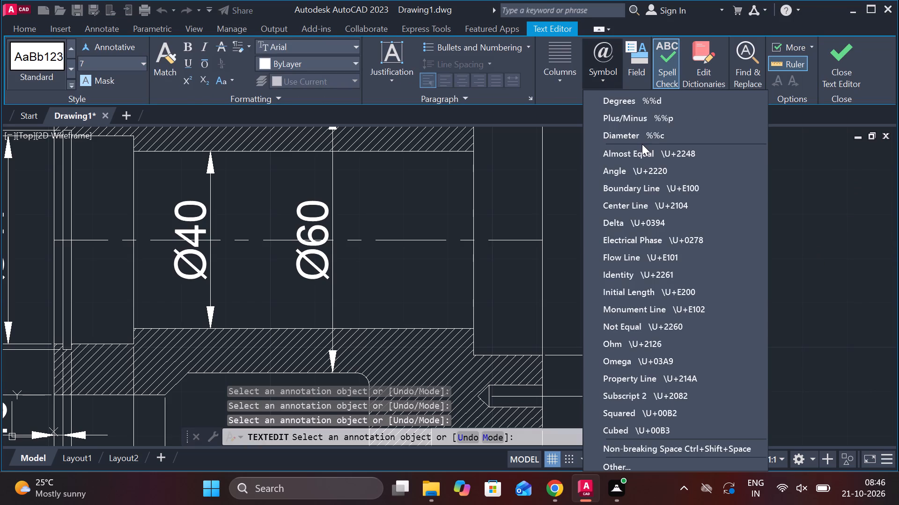
click(642, 144)
click(640, 139)
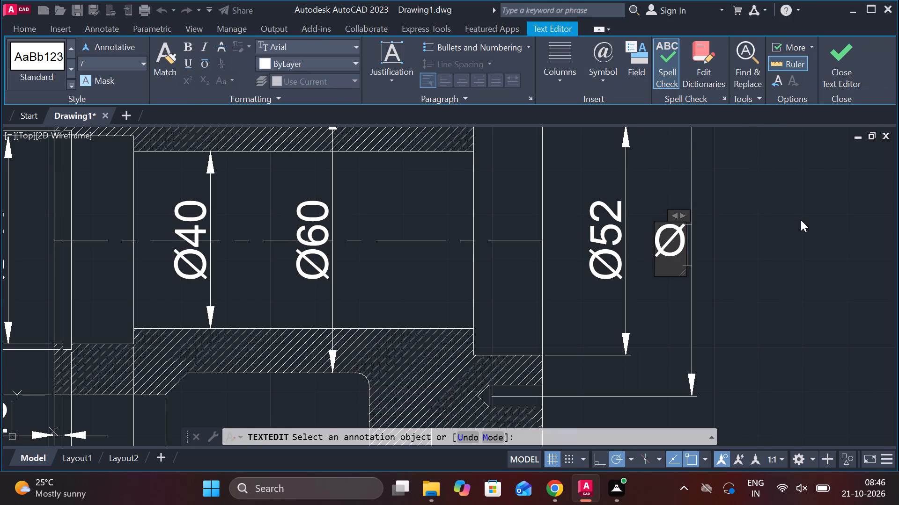
text(70,)
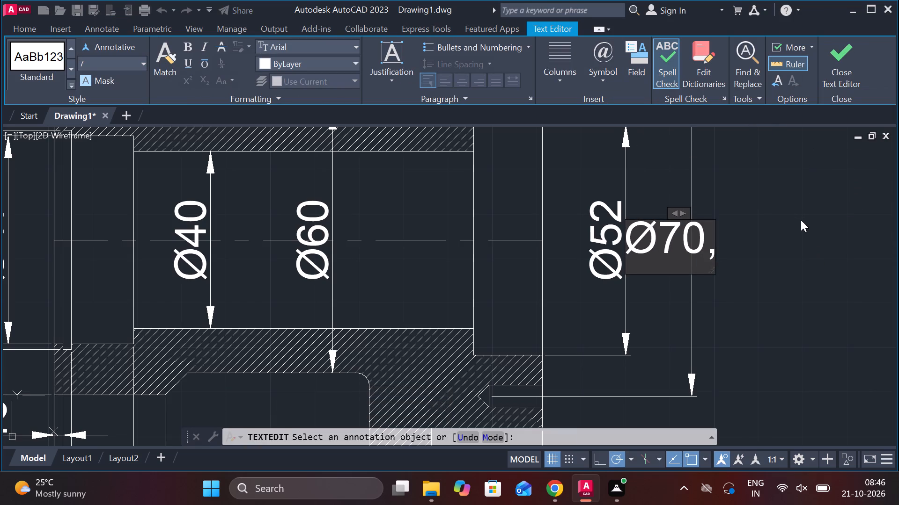
key(BackSpace)
key(period)
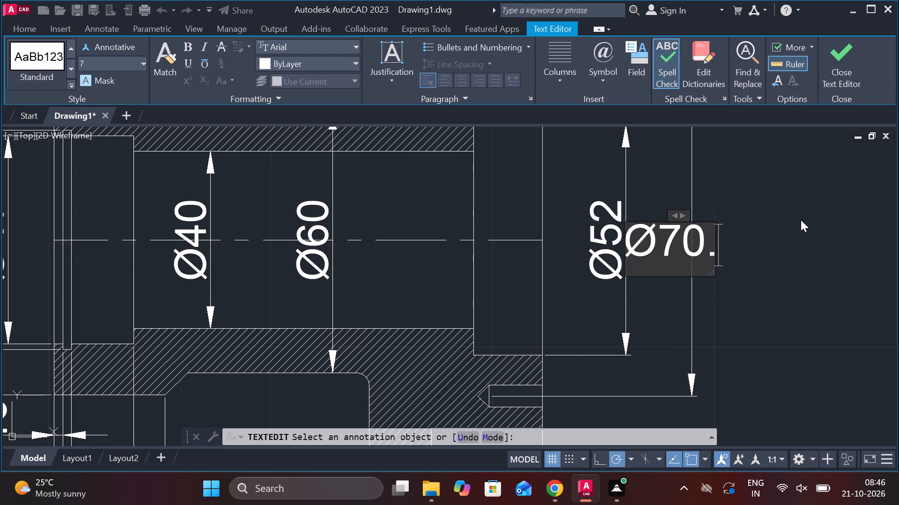
key(5)
click(837, 59)
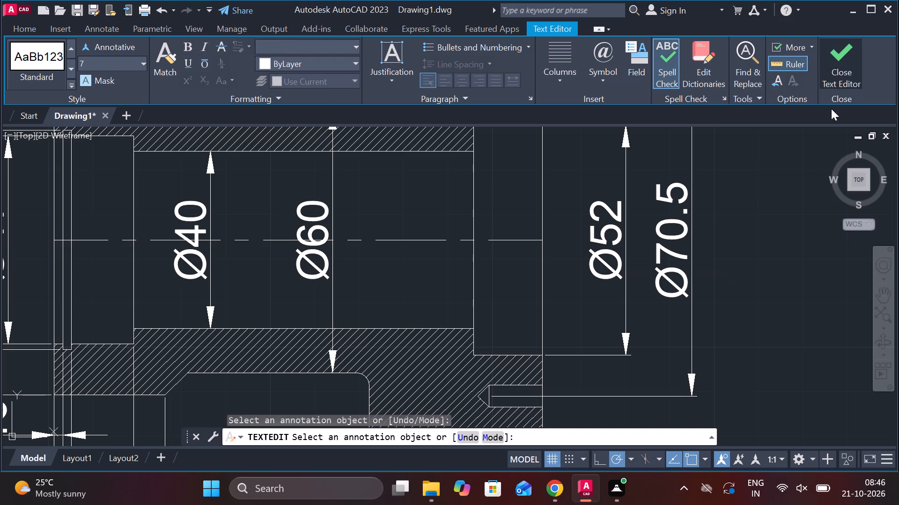
Review the flanged part views and the stepped shaft drawing to check their dimensions and labels.
scroll(763, 285, down, 4)
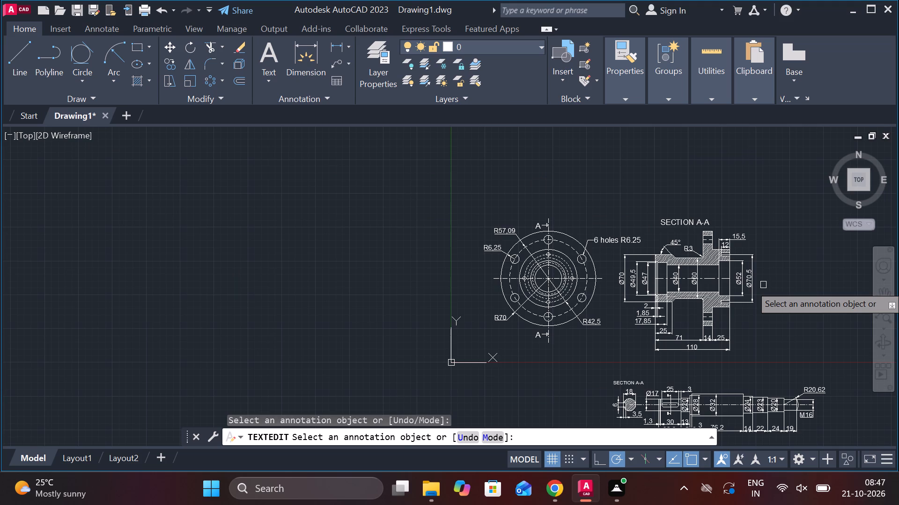
scroll(503, 346, up, 1)
middle_drag(509, 347, 501, 280)
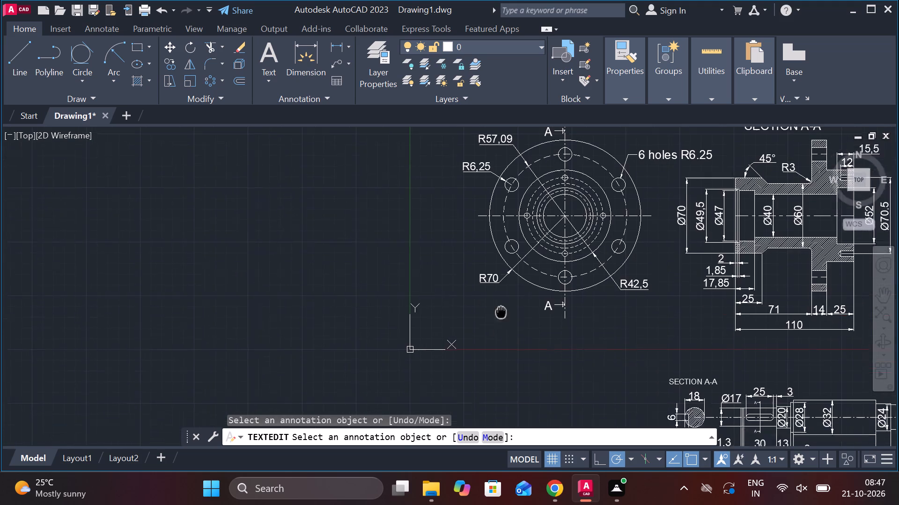
middle_drag(501, 280, 502, 240)
scroll(502, 233, down, 2)
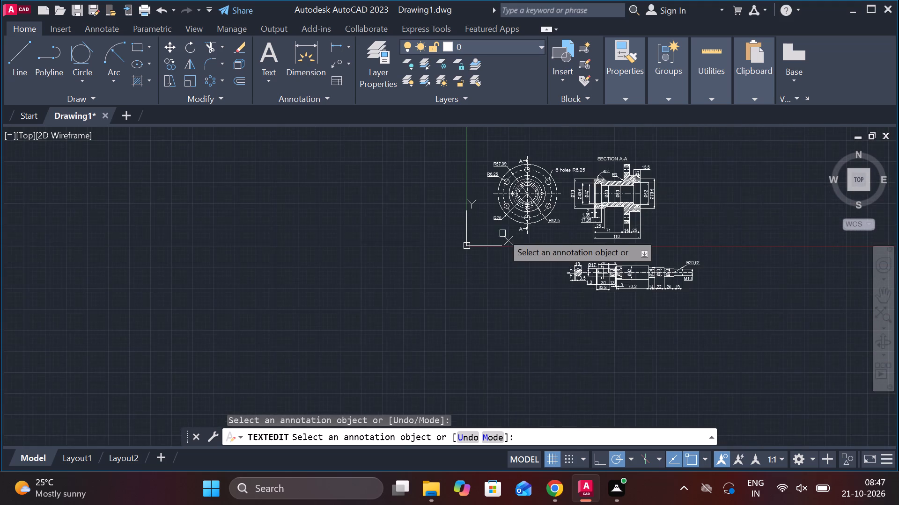
scroll(545, 269, up, 2)
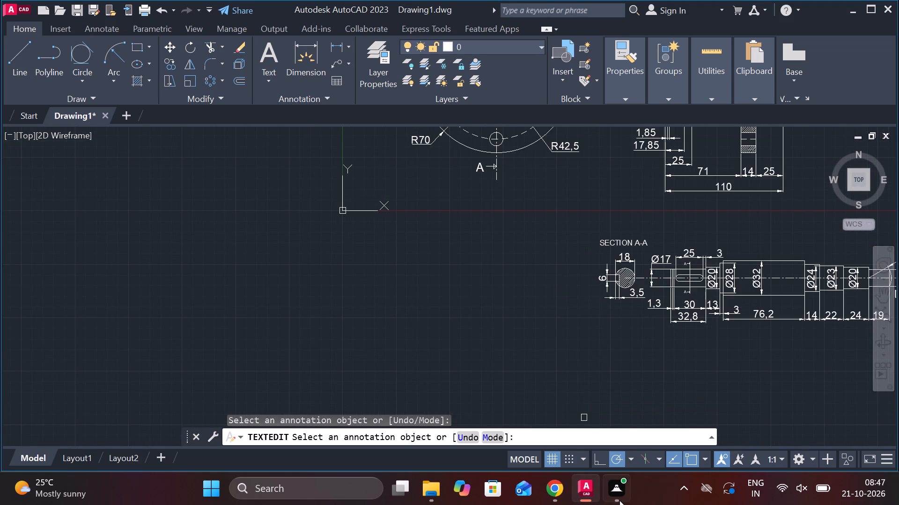
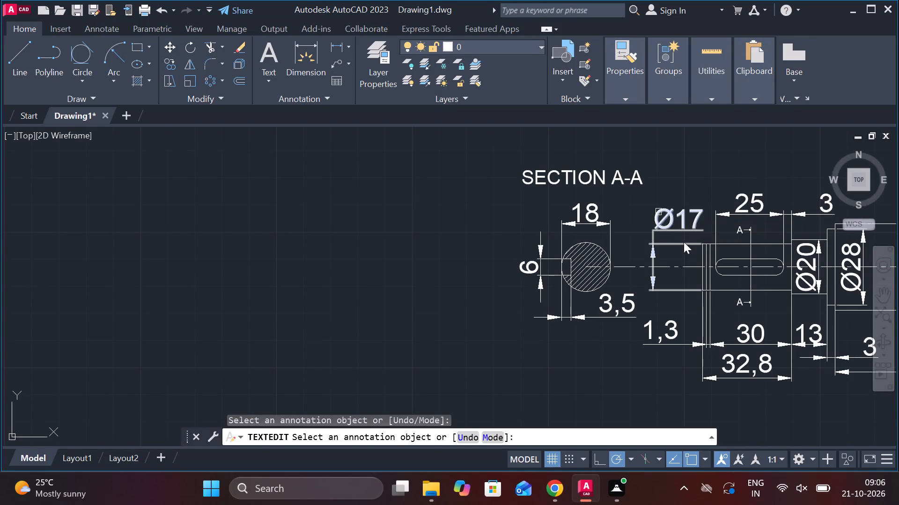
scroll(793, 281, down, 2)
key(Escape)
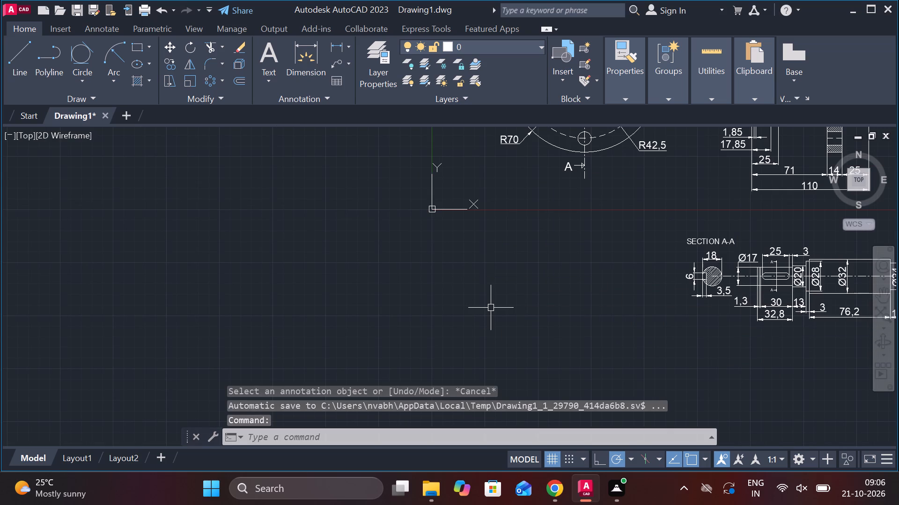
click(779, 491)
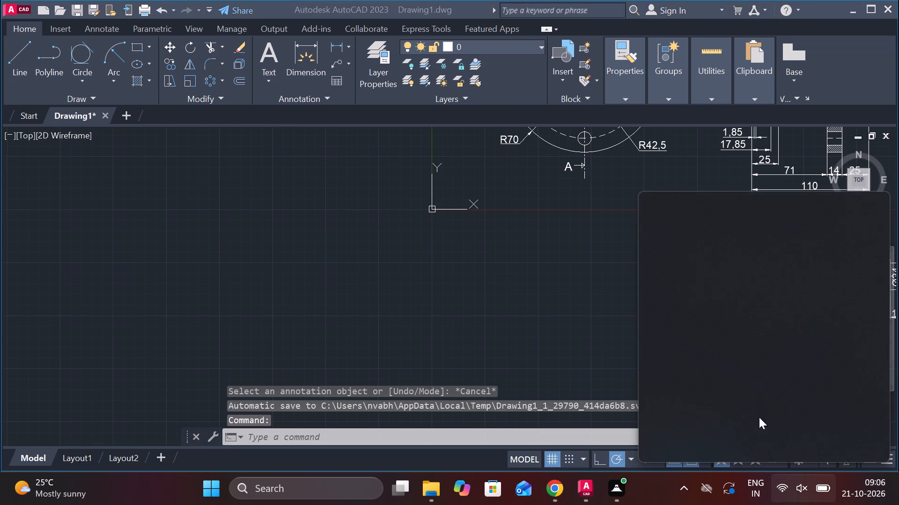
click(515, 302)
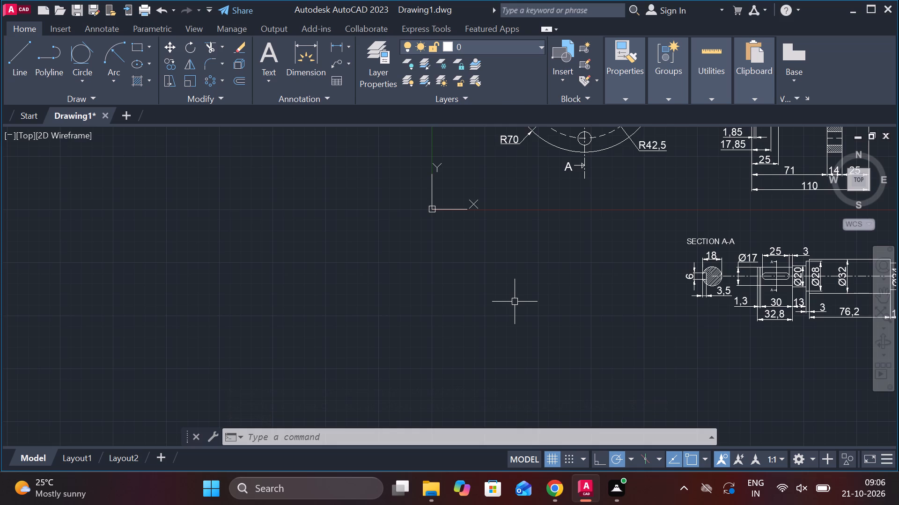
Draw a circle of diameter 23 in the empty area between the origin and the shaft drawing.
scroll(515, 302, down, 1)
middle_drag(523, 286, 475, 305)
scroll(486, 302, up, 2)
middle_drag(473, 305, 484, 306)
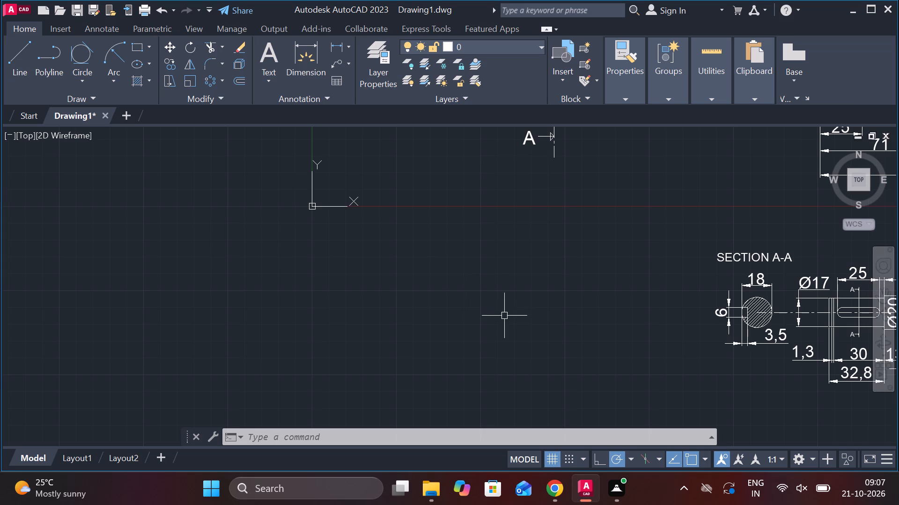
text(C)
key(space)
click(471, 263)
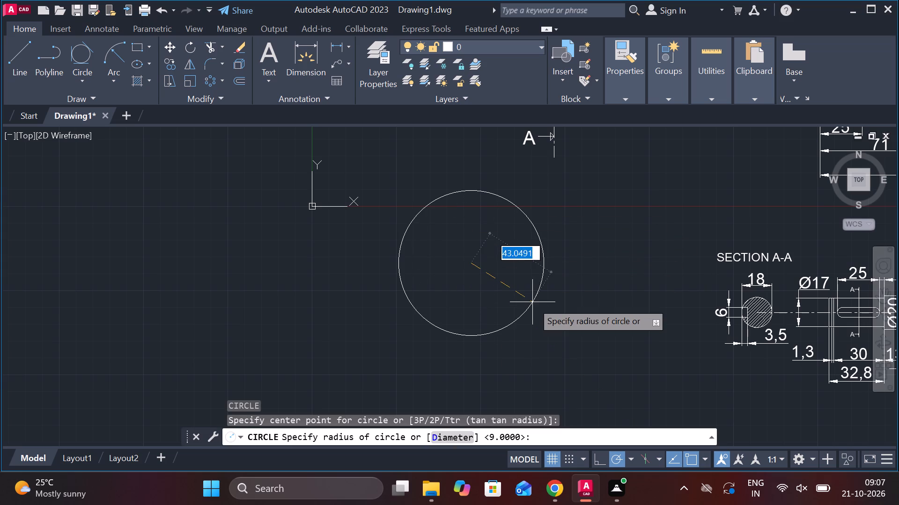
text(D)
key(space)
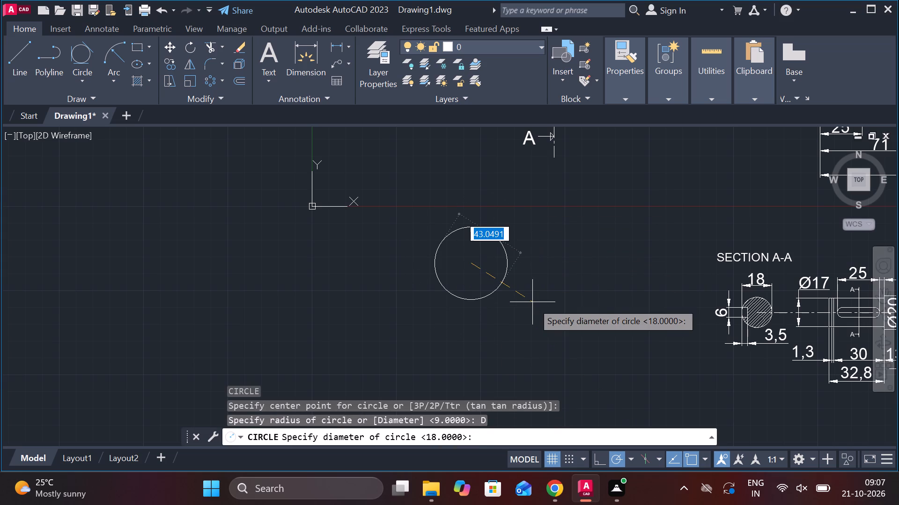
text(23)
key(space)
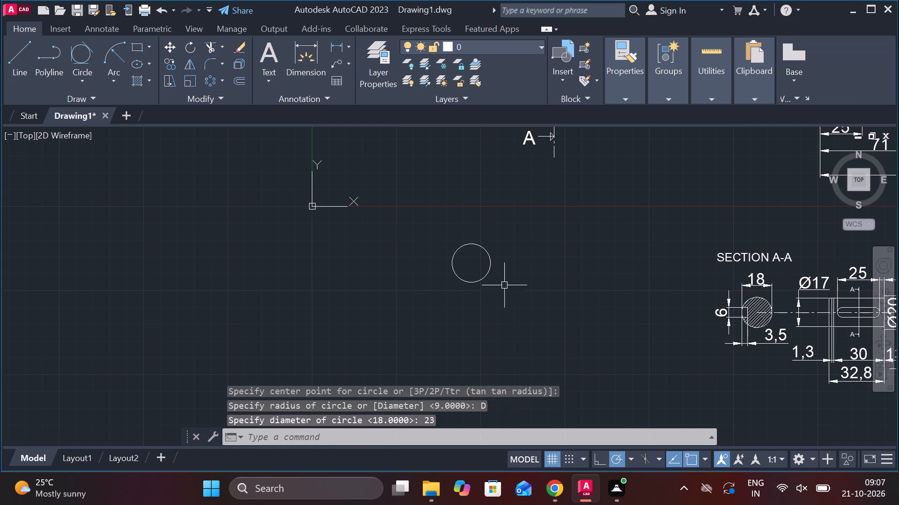
Draw a concentric circle of diameter 31 around the 23-diameter circle.
scroll(487, 279, up, 1)
key(space)
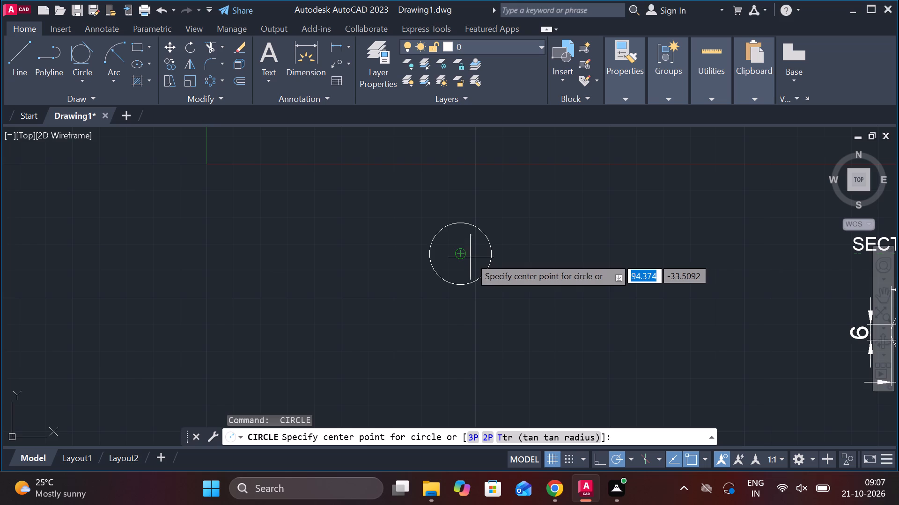
click(462, 257)
text(D)
key(space)
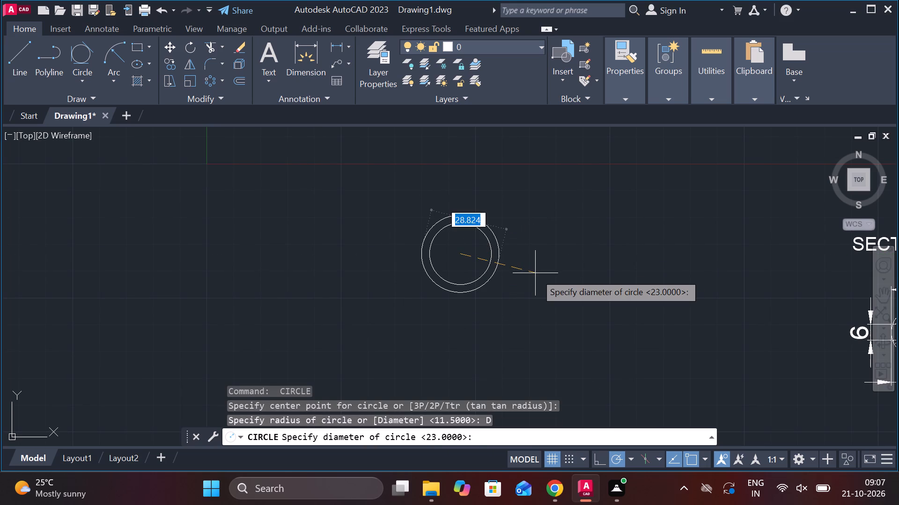
text(31)
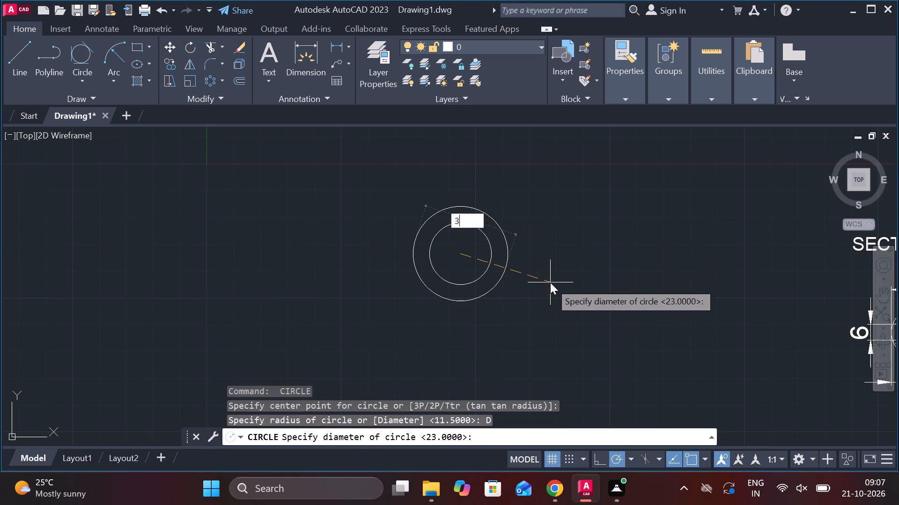
key(space)
Draw a horizontal line through the circles' centre, extending well past them to one side, and a vertical line through the same centre.
scroll(550, 282, down, 1)
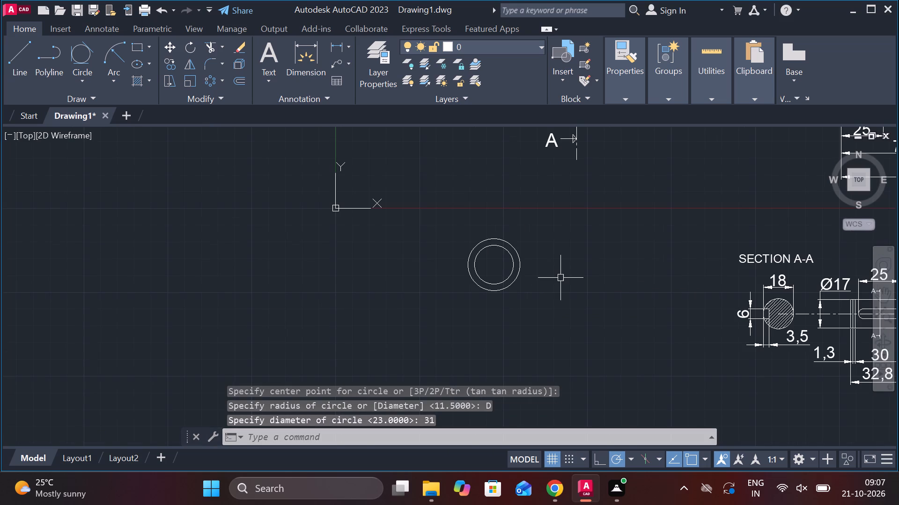
key(l)
key(Return)
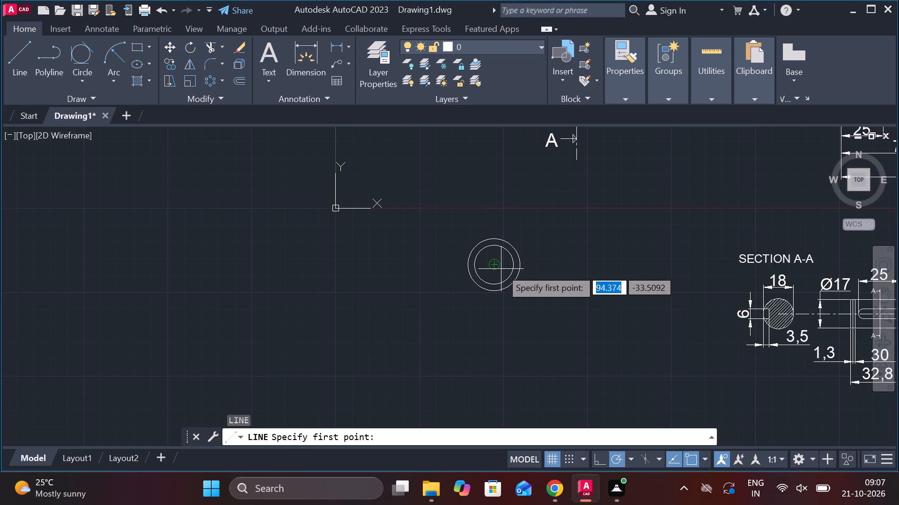
scroll(490, 267, up, 2)
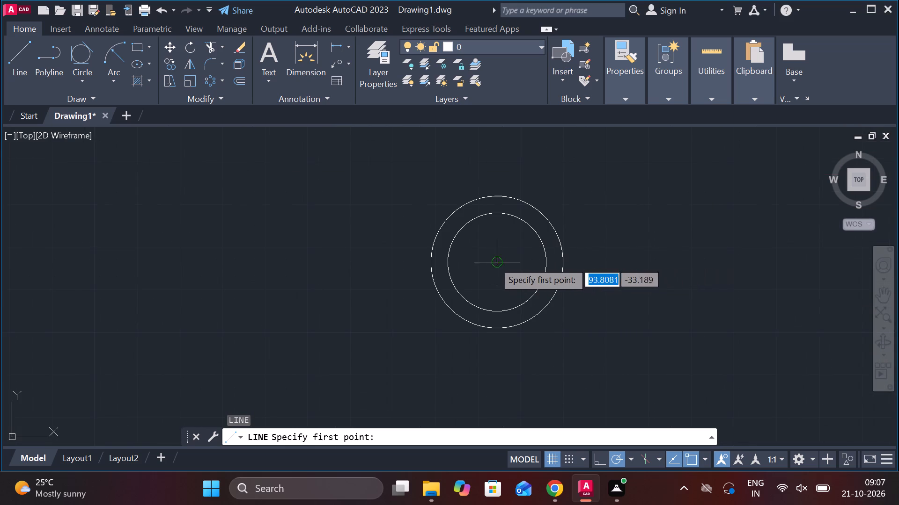
click(401, 263)
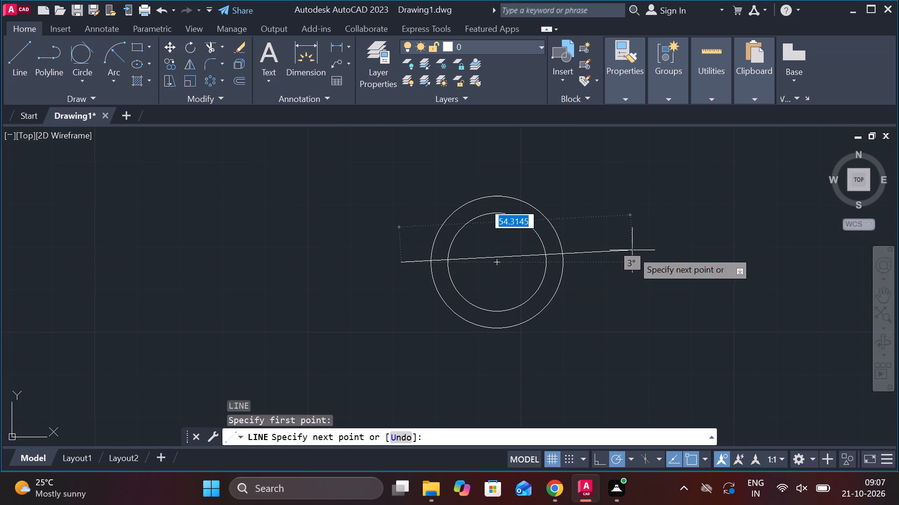
click(751, 264)
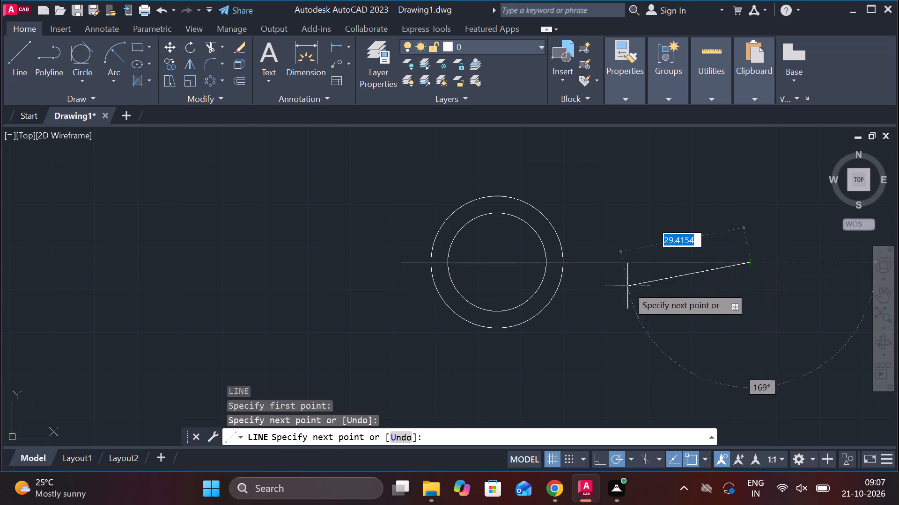
key(Escape)
key(space)
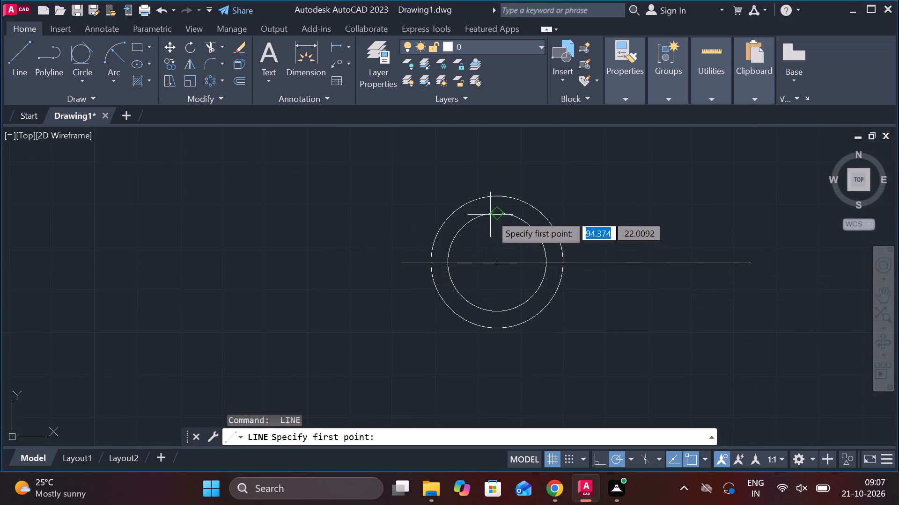
click(490, 172)
click(491, 366)
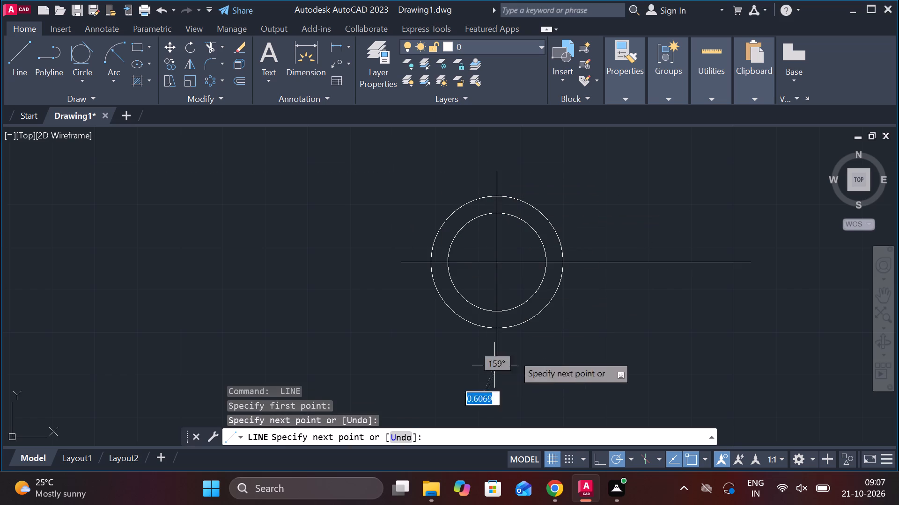
key(Escape)
Draw the side view beside the circles as a rectangle 21 wide and 31 high, aligned with the outer circle's quadrants.
key(space)
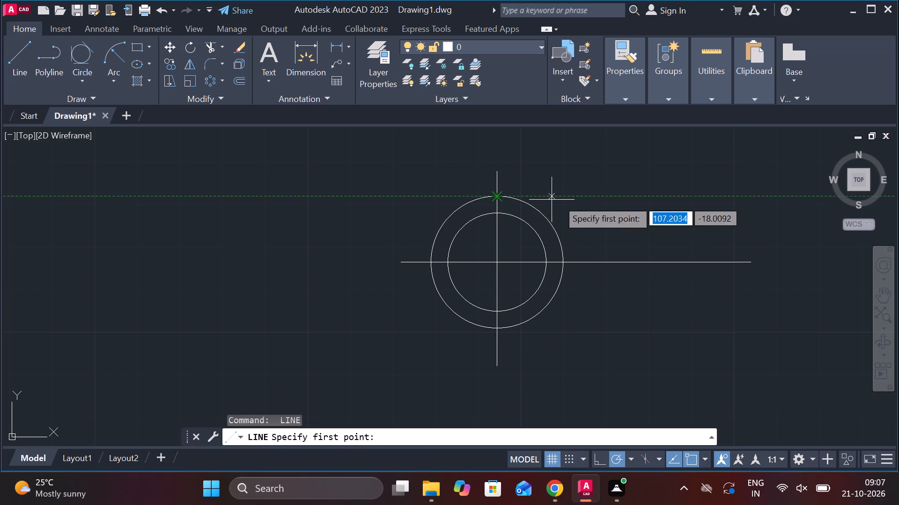
click(587, 200)
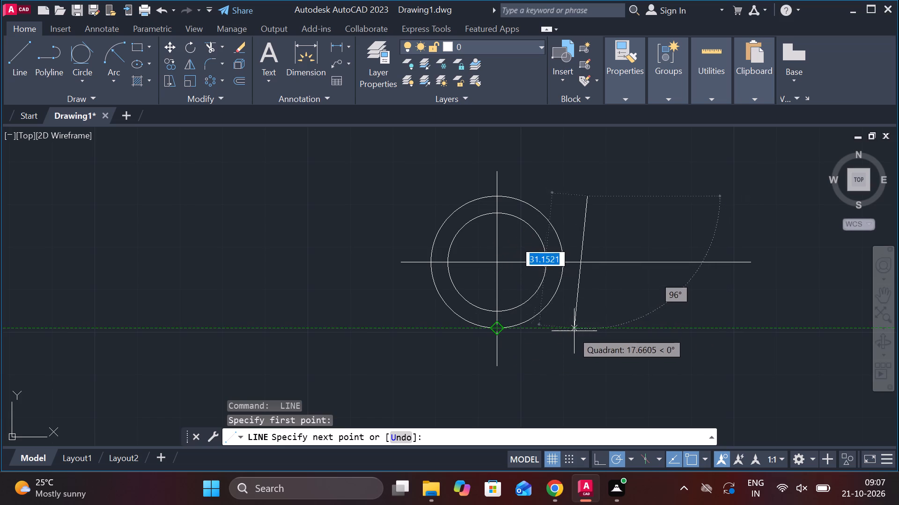
click(580, 331)
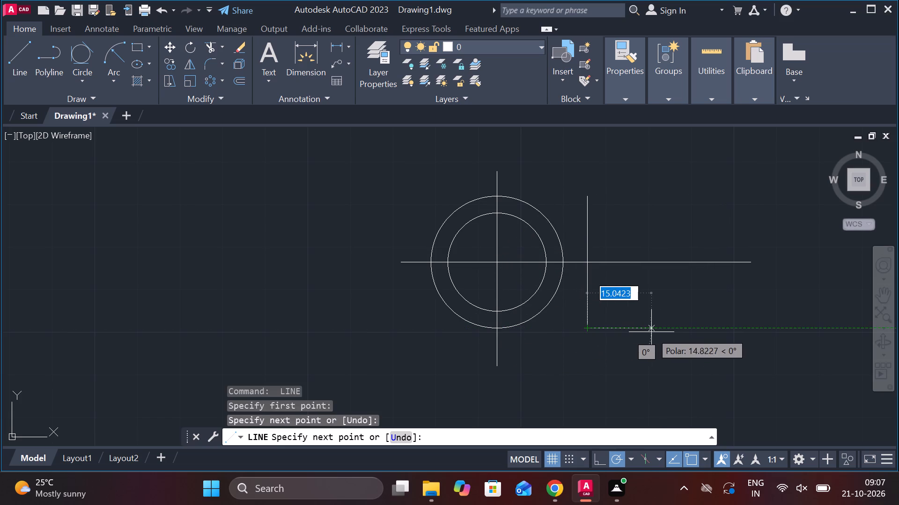
text(21)
key(space)
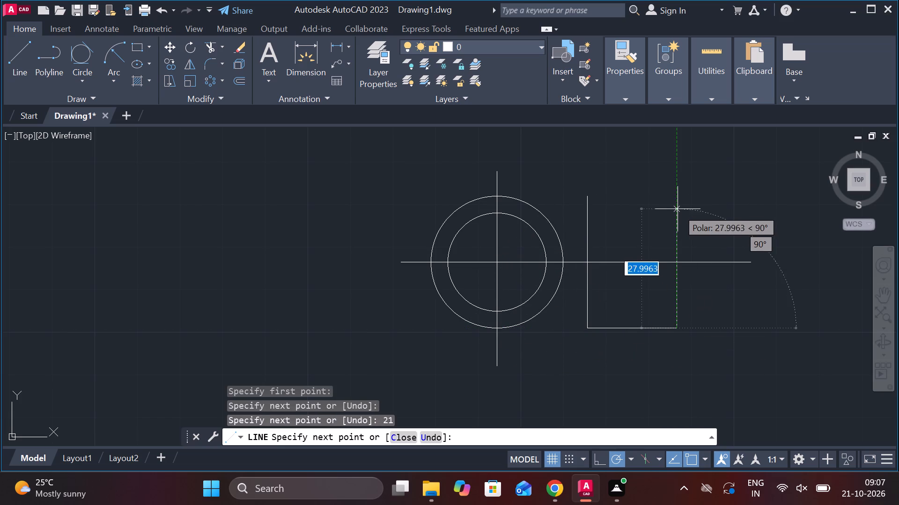
text(31)
key(space)
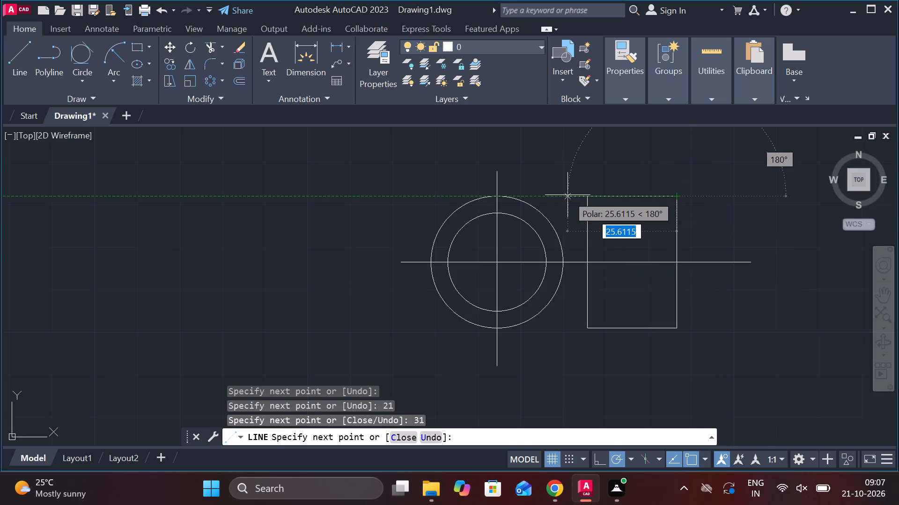
click(577, 195)
key(Escape)
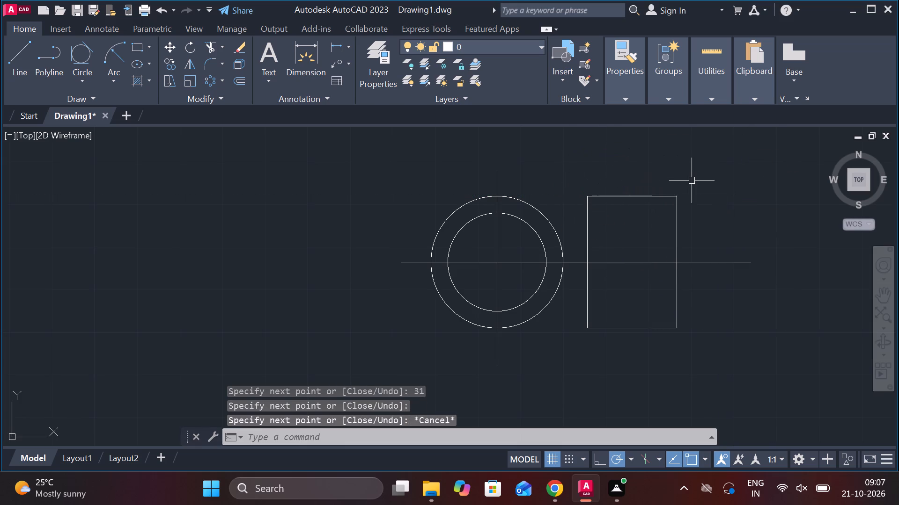
Draw two horizontal bore lines across the side-view rectangle, level with the inner circle's upper and lower quadrants.
key(space)
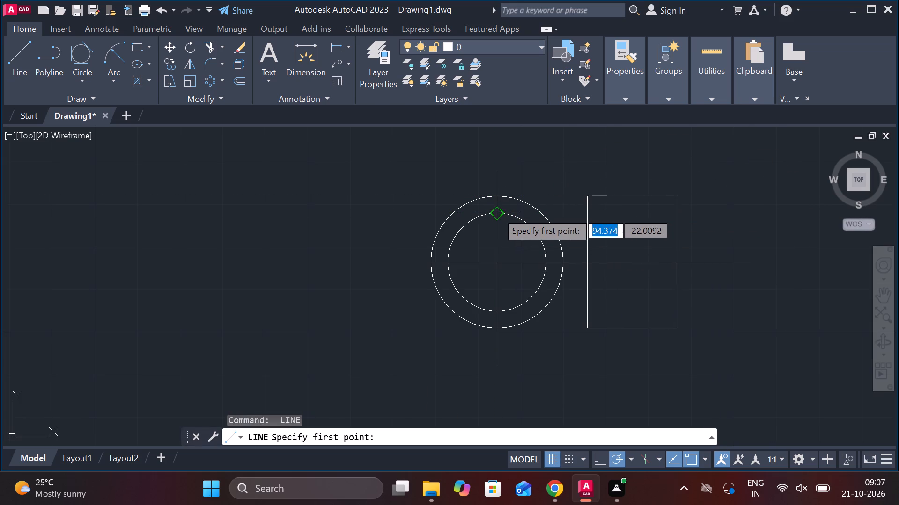
click(583, 212)
click(678, 211)
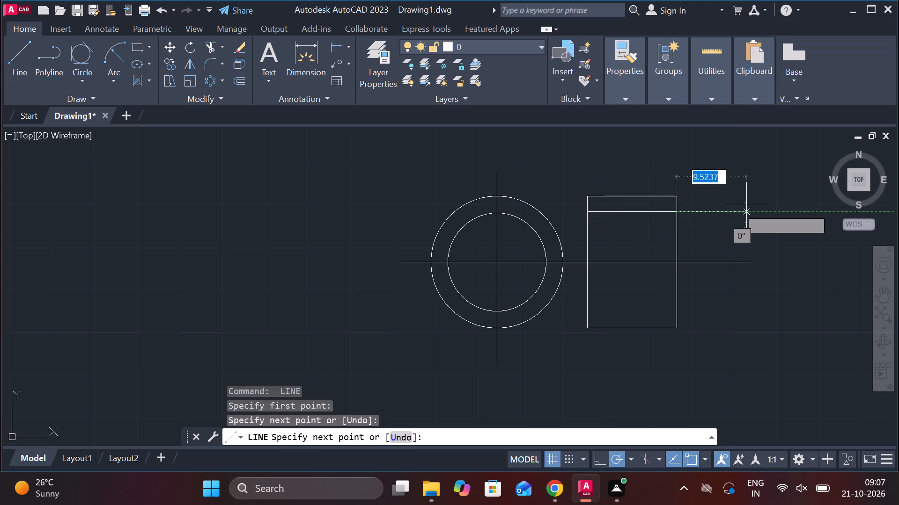
key(Escape)
key(space)
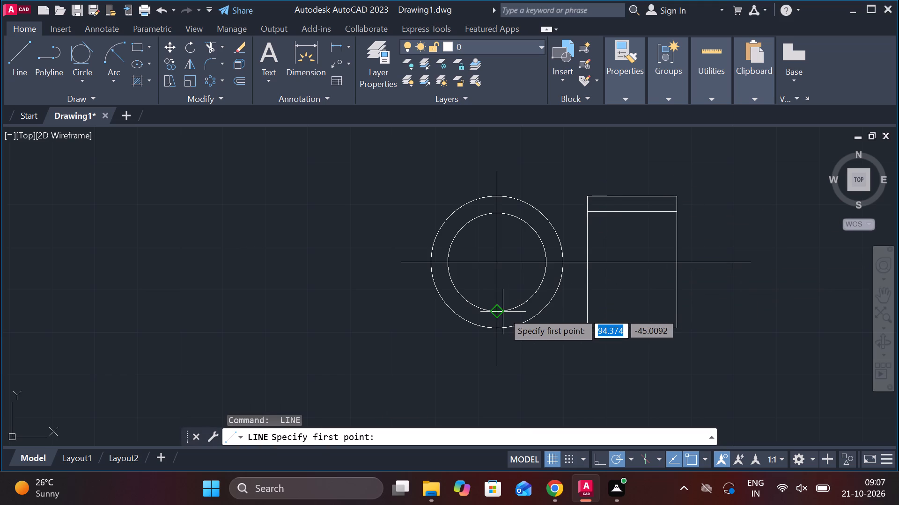
click(587, 310)
click(688, 310)
key(Escape)
Trim the end of the lower bore line that overhangs the side-view rectangle.
text(TR)
key(space)
click(686, 310)
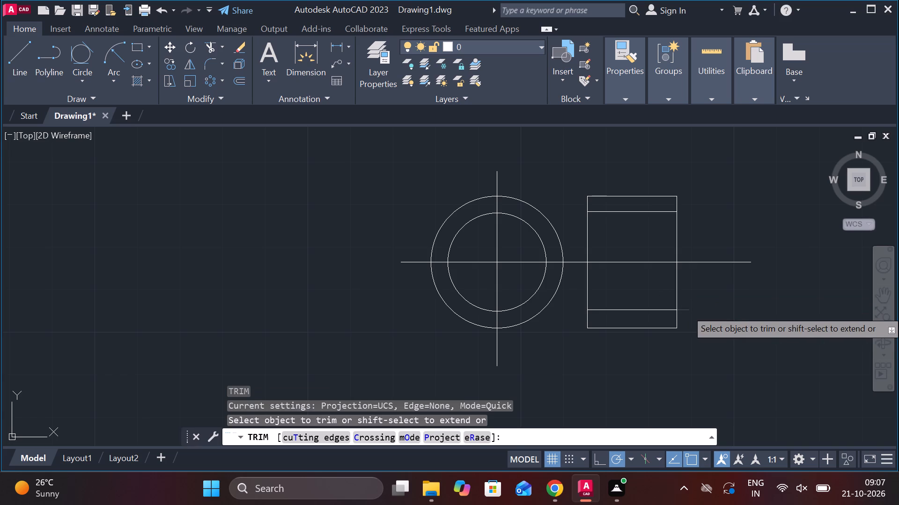
middle_drag(692, 314, 670, 314)
key(Escape)
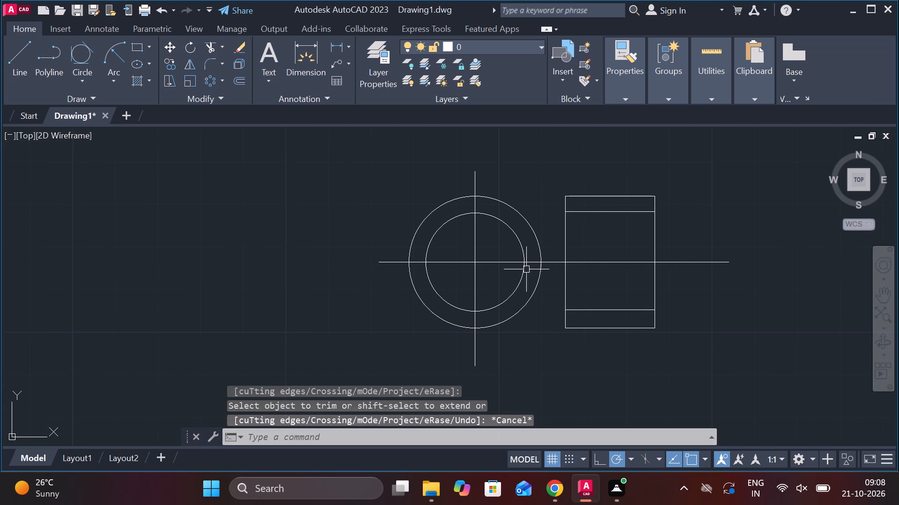
Change the linetype of the horizontal and vertical lines through the circle centre to CENTER.
click(584, 262)
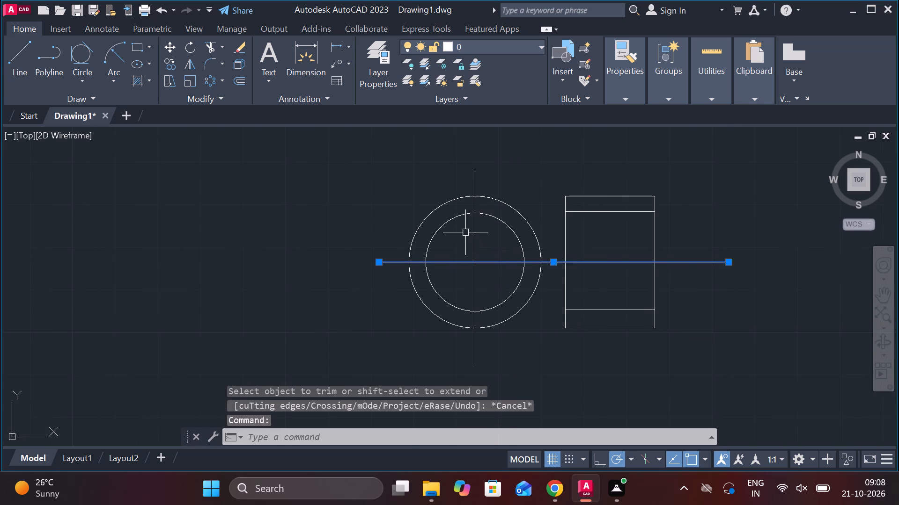
click(465, 232)
click(470, 238)
click(474, 233)
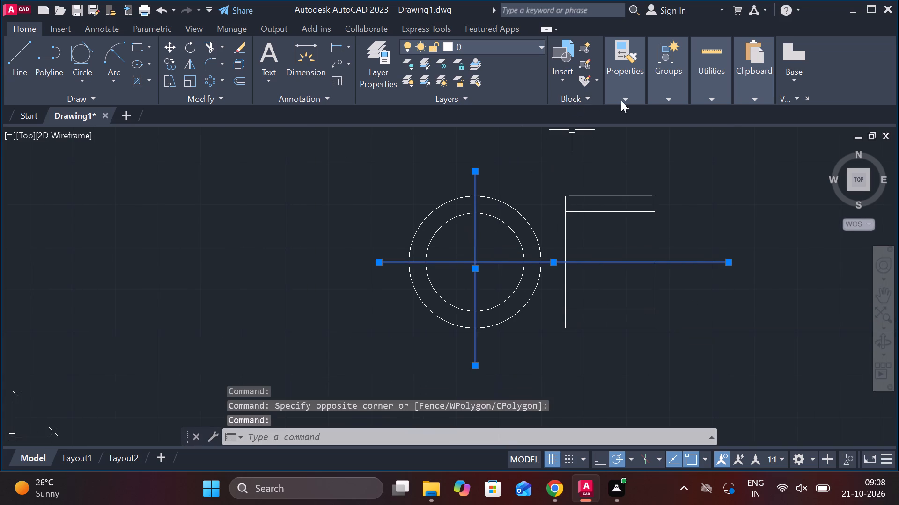
click(625, 99)
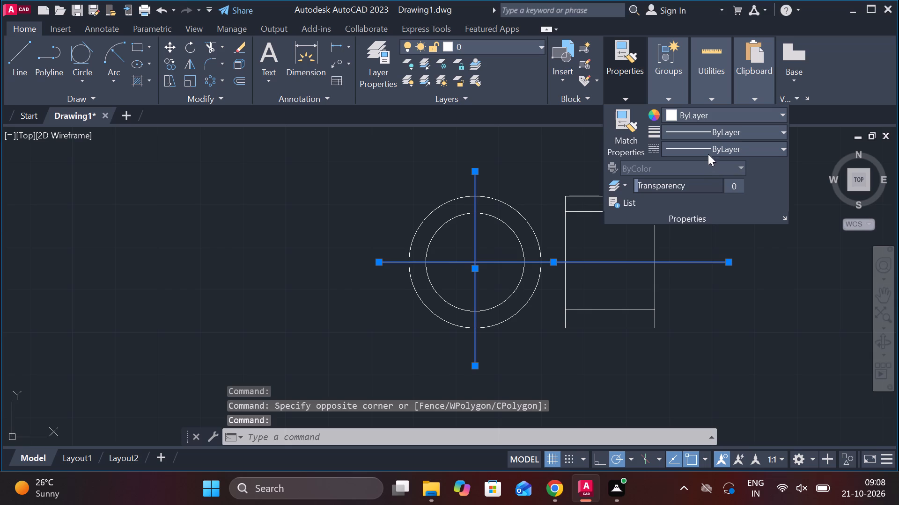
click(707, 151)
click(681, 195)
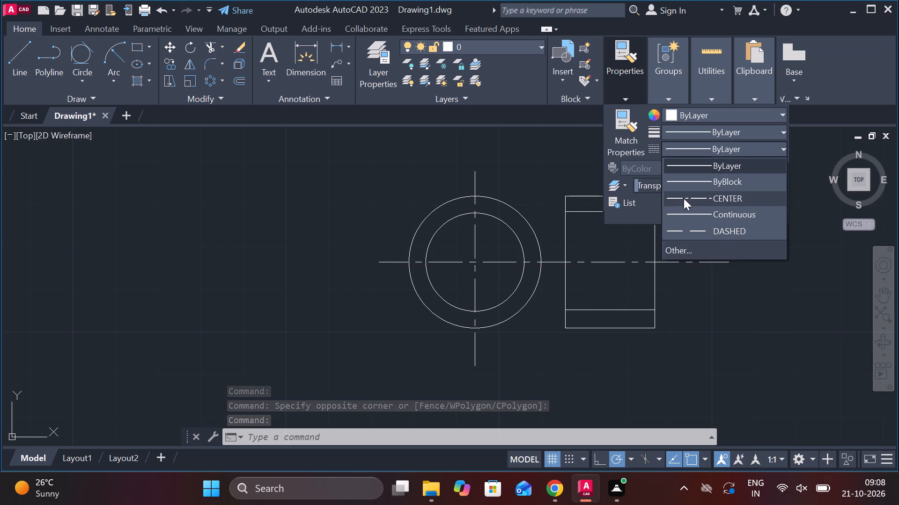
key(Escape)
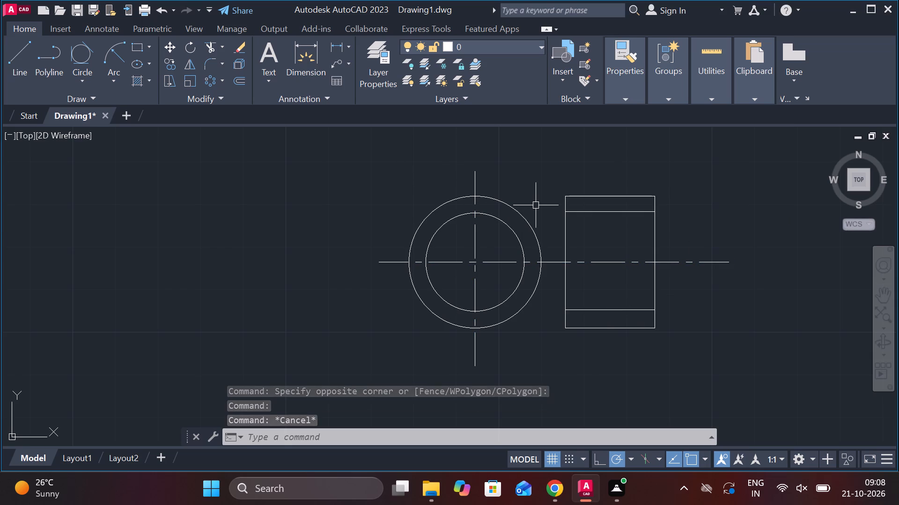
Copy the section mark A with its arrow from the shaft view to the upper end of the bushing circles' vertical centre line.
scroll(536, 205, down, 3)
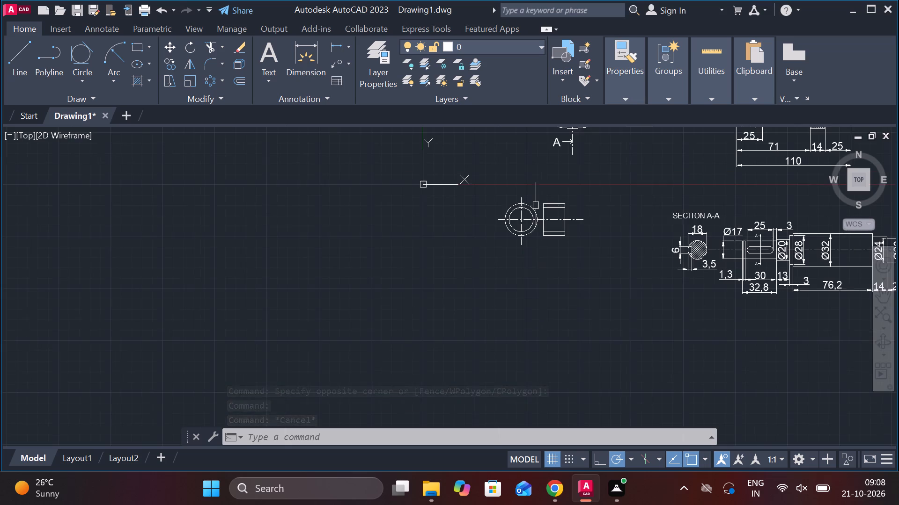
scroll(766, 240, up, 5)
click(625, 172)
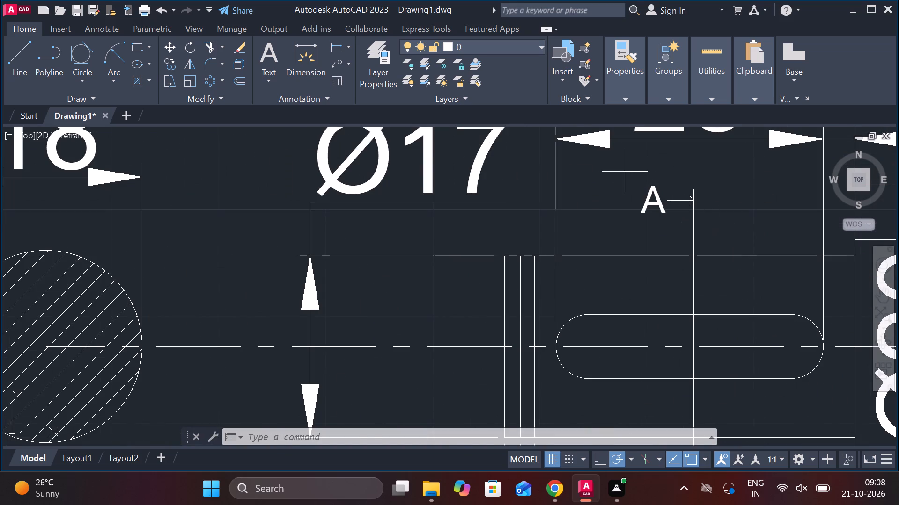
click(696, 223)
text(CO)
key(Return)
scroll(690, 213, up, 2)
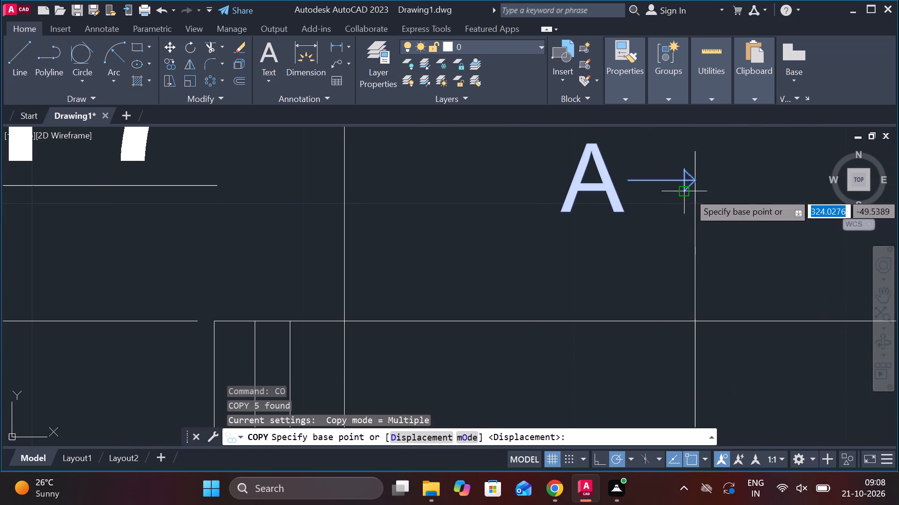
click(700, 187)
scroll(700, 187, down, 3)
scroll(362, 238, down, 3)
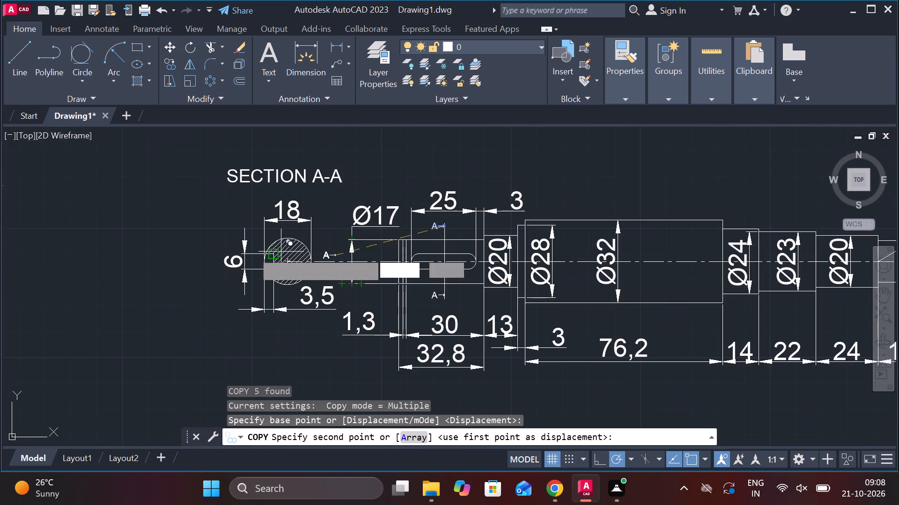
scroll(277, 313, down, 2)
middle_drag(276, 317, 524, 335)
scroll(318, 281, up, 3)
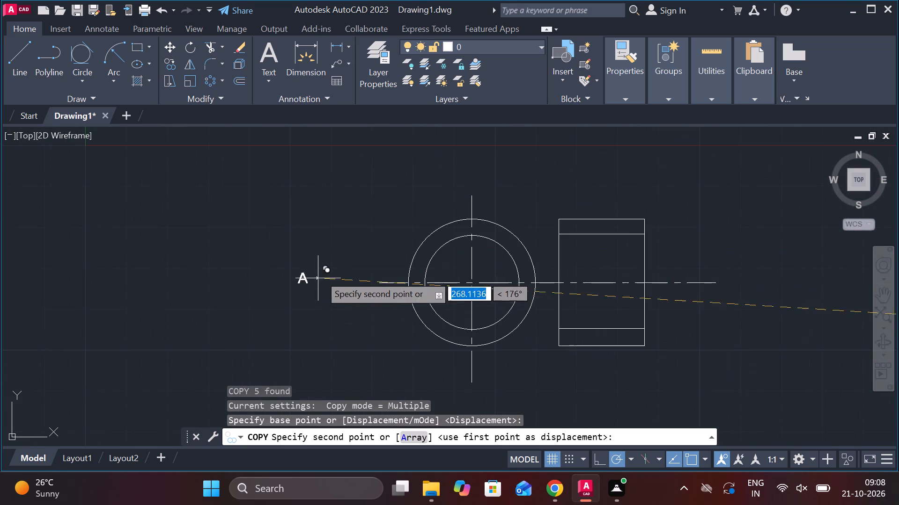
scroll(422, 223, up, 3)
middle_drag(545, 183, 501, 281)
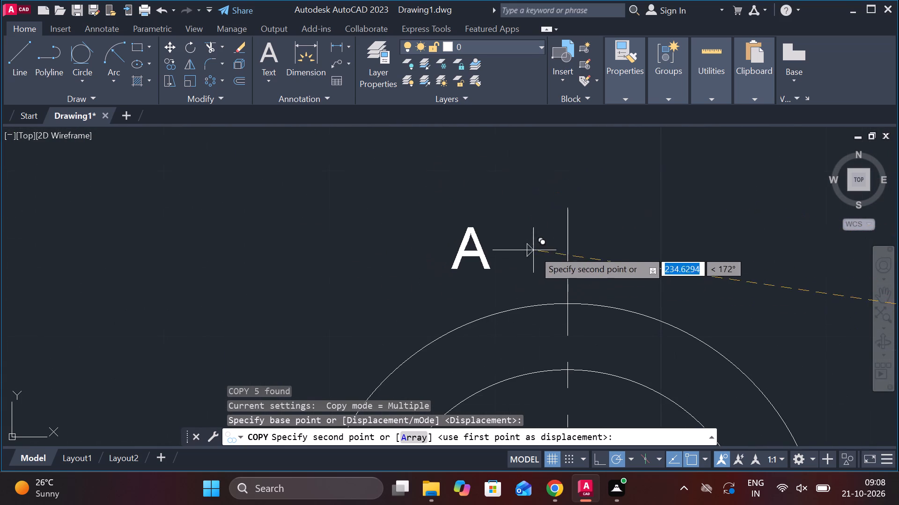
click(562, 237)
Place a second copy of the section mark A at the lower end of the bushing's vertical centre line.
scroll(591, 246, down, 2)
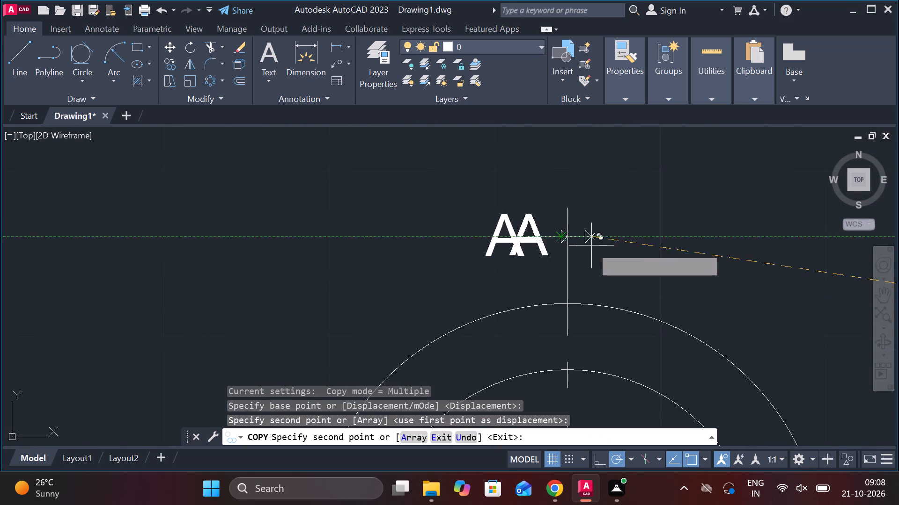
scroll(591, 250, down, 1)
middle_drag(583, 362, 570, 242)
scroll(556, 295, up, 2)
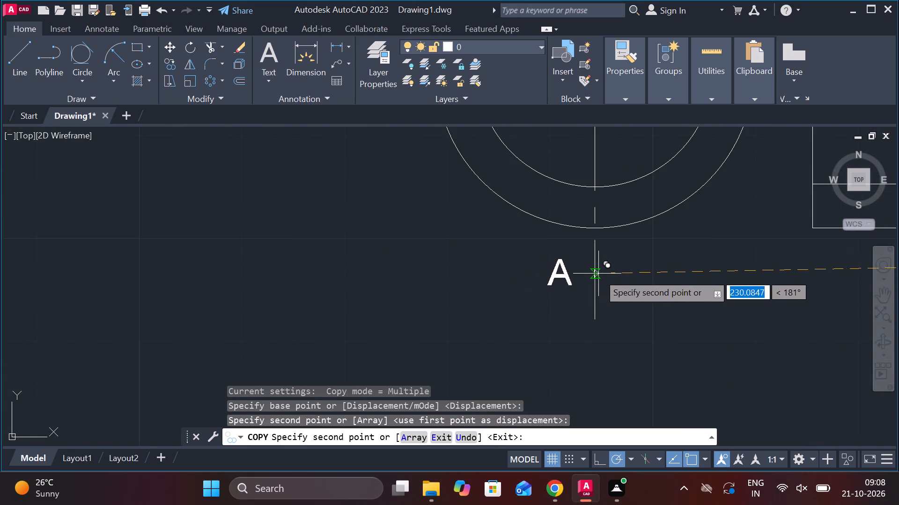
click(593, 273)
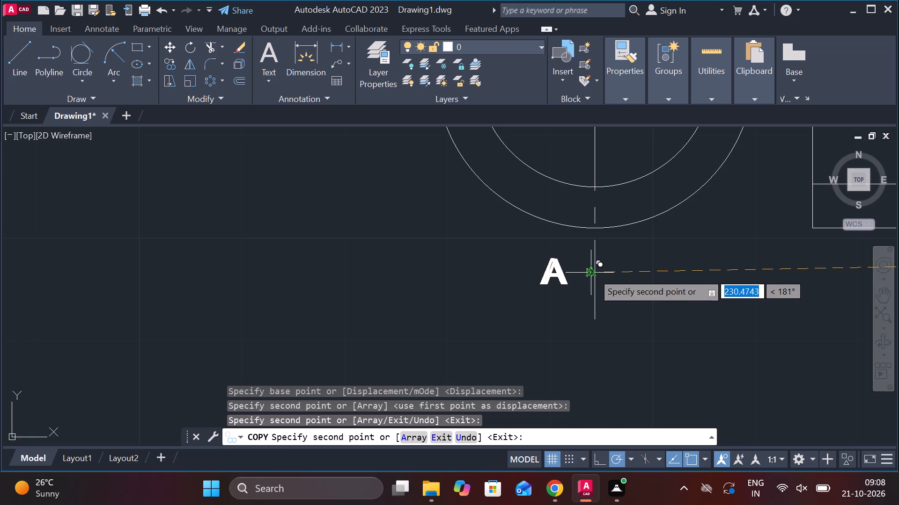
scroll(623, 287, down, 3)
key(Escape)
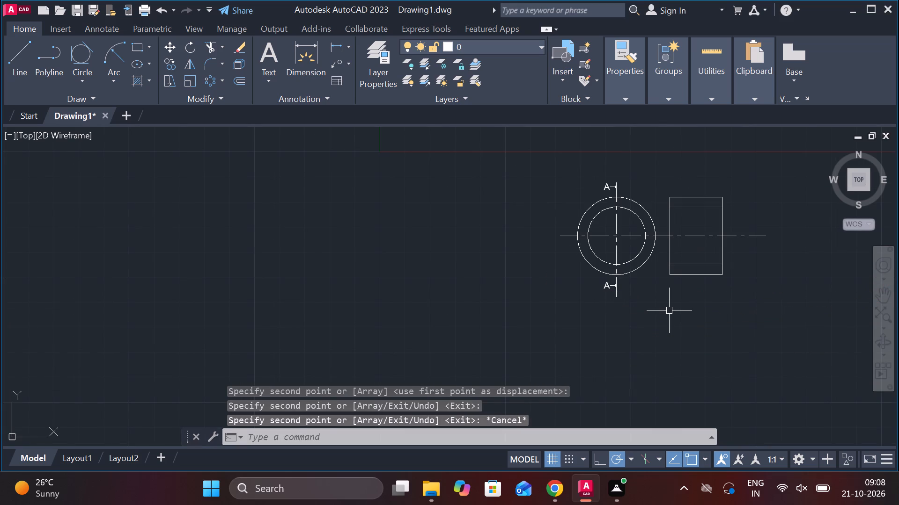
Copy the SECTION A-A label from the shaft drawing to above the bushing's side view.
scroll(735, 327, down, 2)
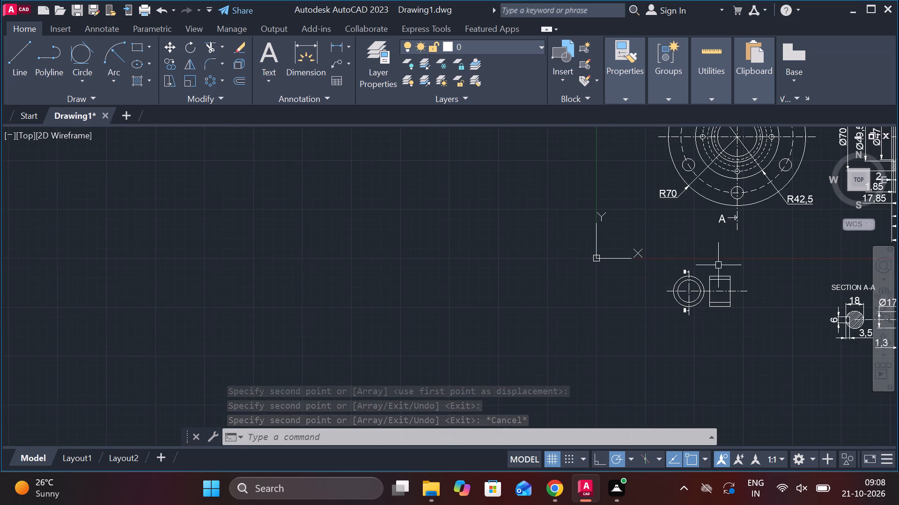
scroll(776, 298, up, 2)
middle_drag(719, 330, 432, 365)
click(697, 298)
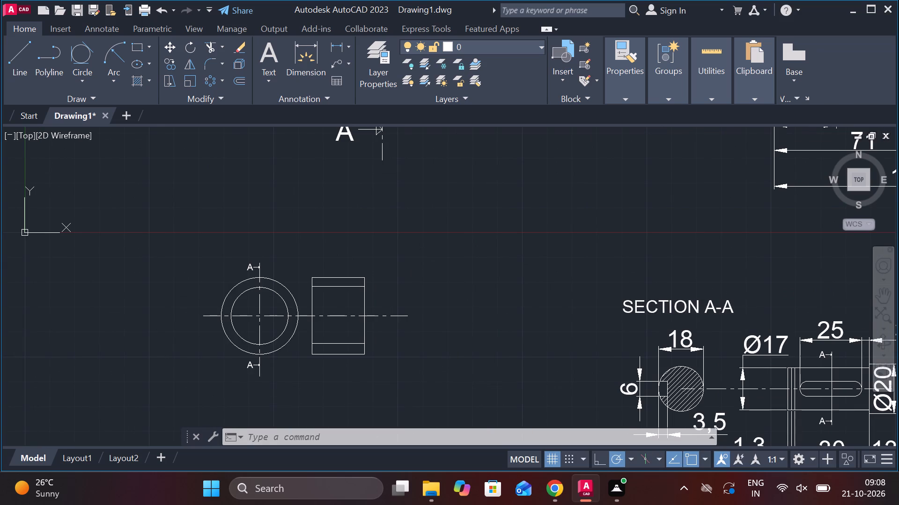
text(CO)
key(Return)
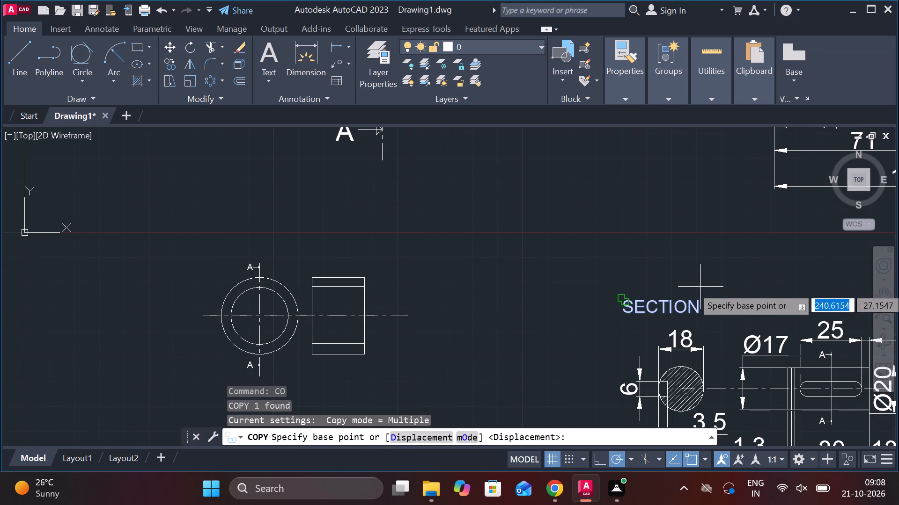
click(700, 287)
scroll(652, 259, down, 1)
scroll(428, 225, up, 3)
middle_drag(423, 334, 420, 266)
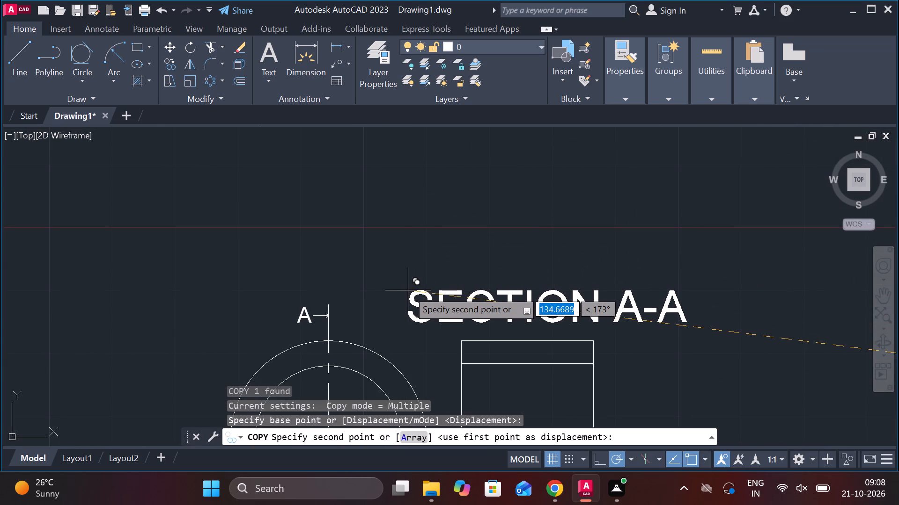
click(408, 290)
scroll(479, 289, down, 2)
key(Escape)
Hatch the upper and lower wall strips of the bushing's side view with diagonal lines.
middle_drag(509, 356, 518, 353)
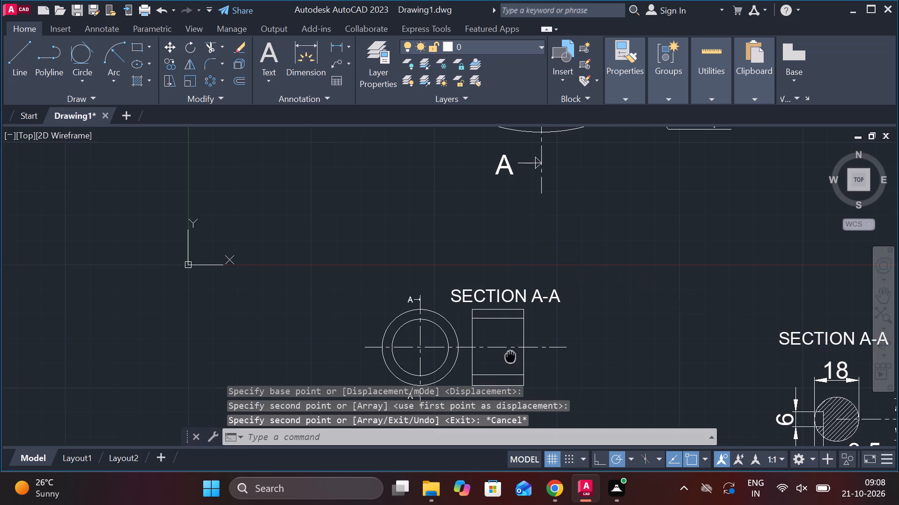
scroll(540, 328, down, 1)
middle_drag(518, 353, 571, 289)
click(133, 83)
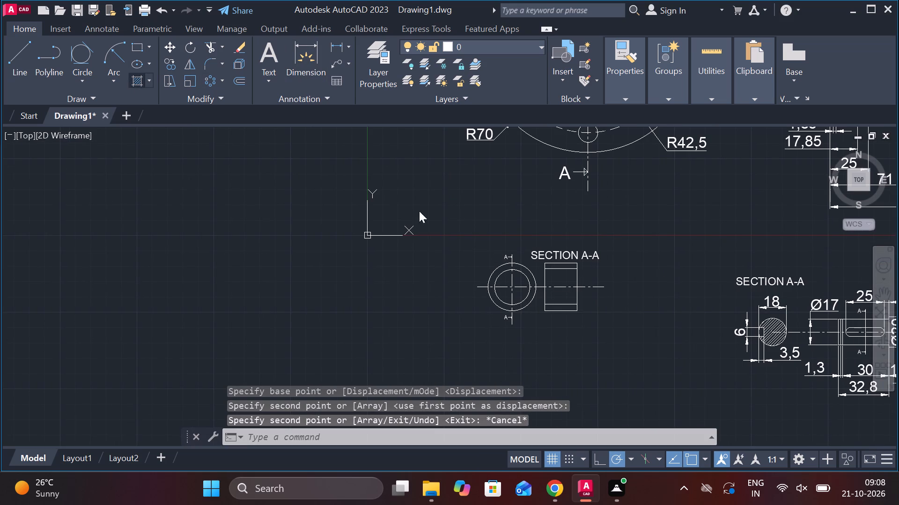
scroll(568, 300, up, 2)
click(511, 218)
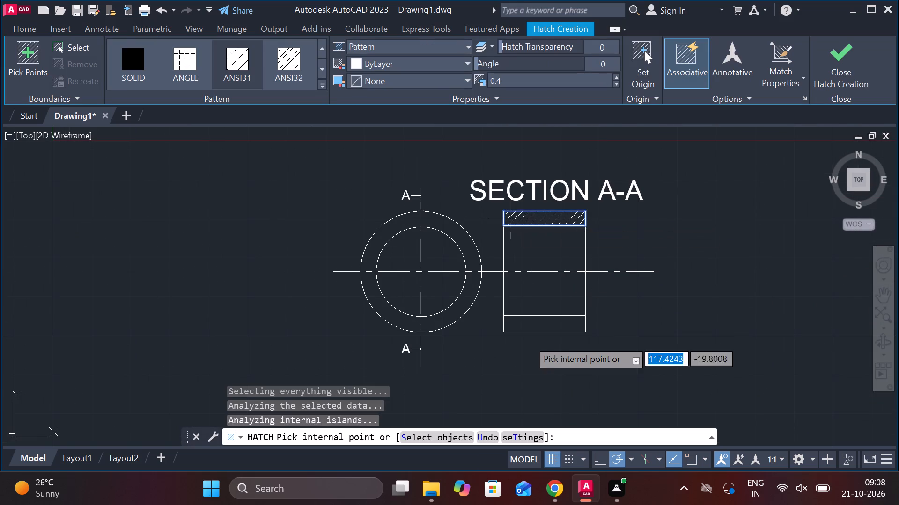
click(541, 325)
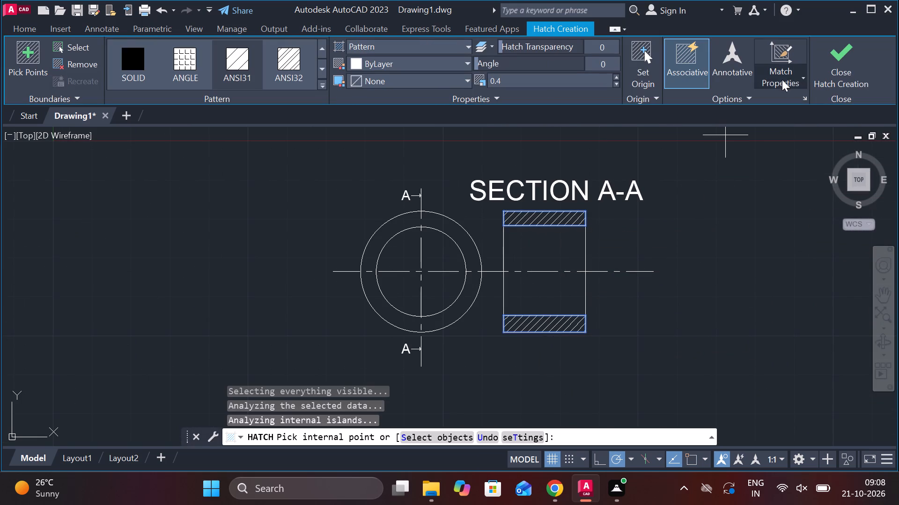
click(836, 72)
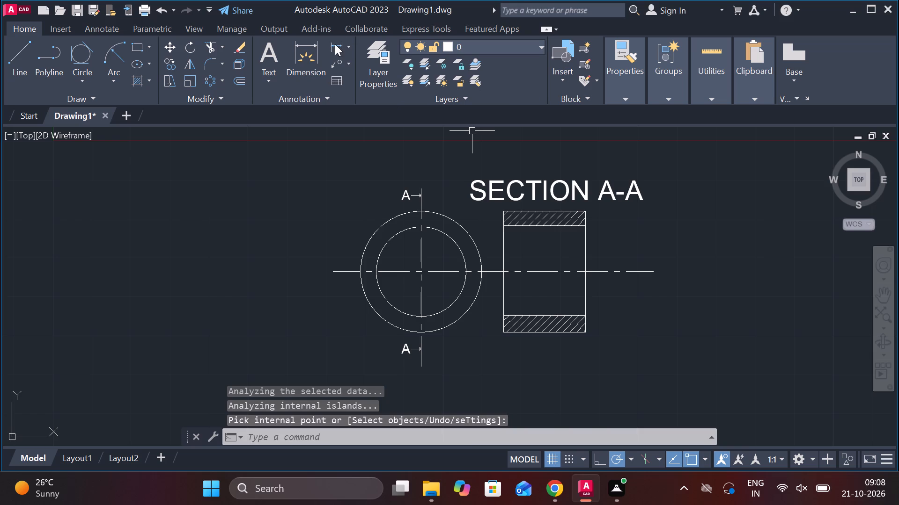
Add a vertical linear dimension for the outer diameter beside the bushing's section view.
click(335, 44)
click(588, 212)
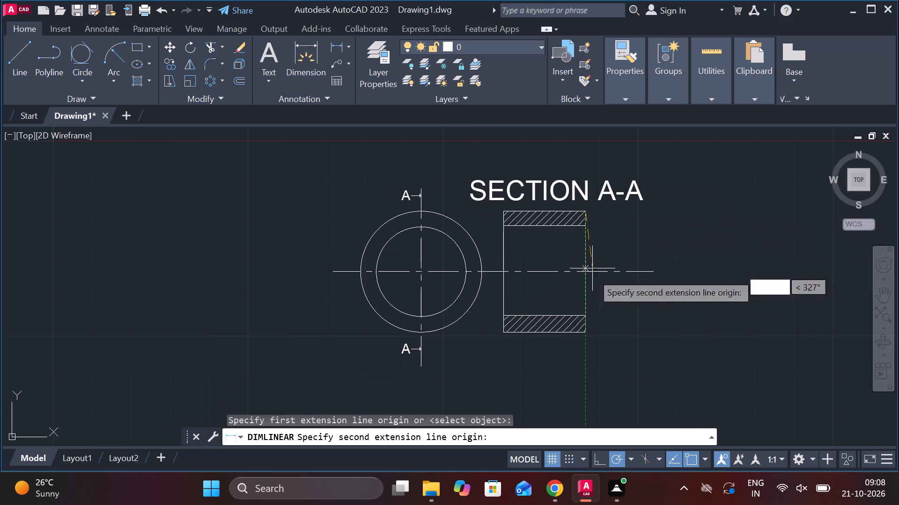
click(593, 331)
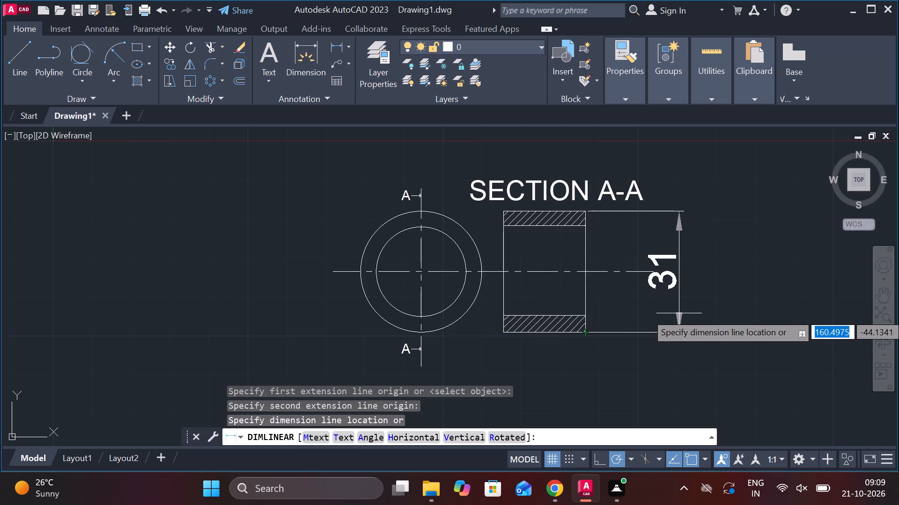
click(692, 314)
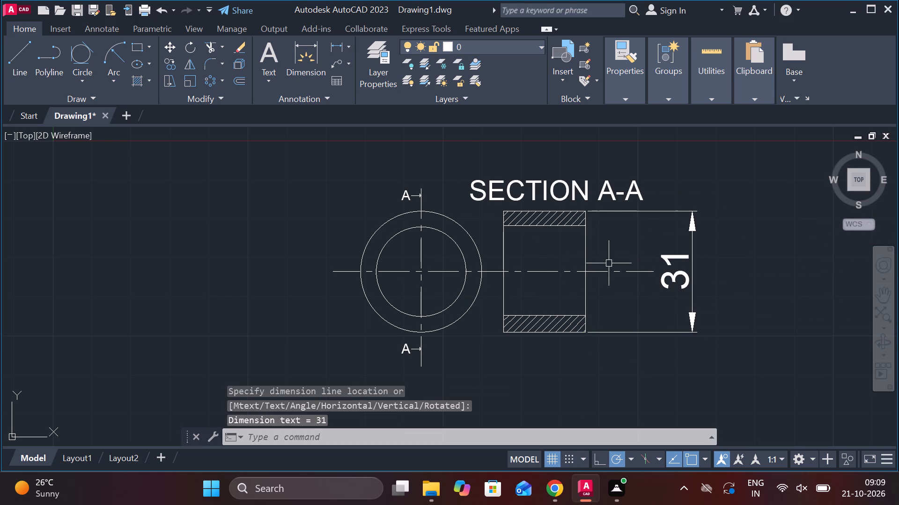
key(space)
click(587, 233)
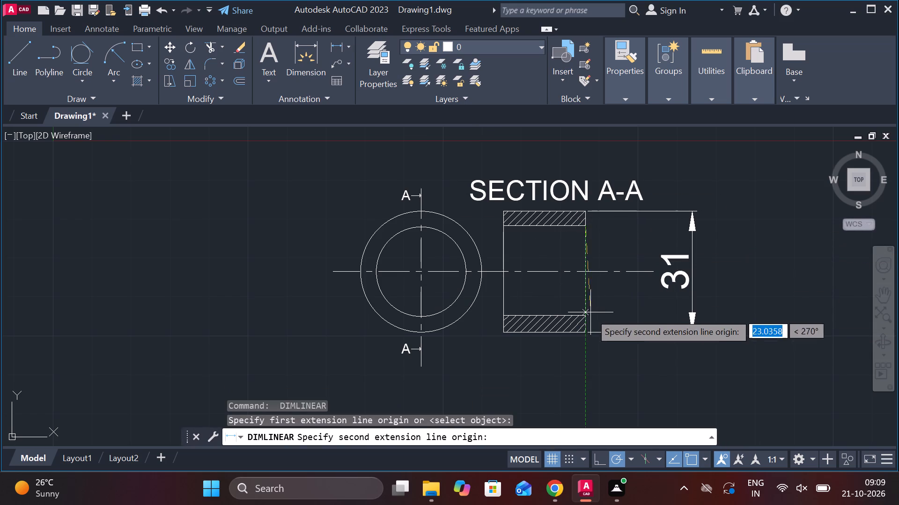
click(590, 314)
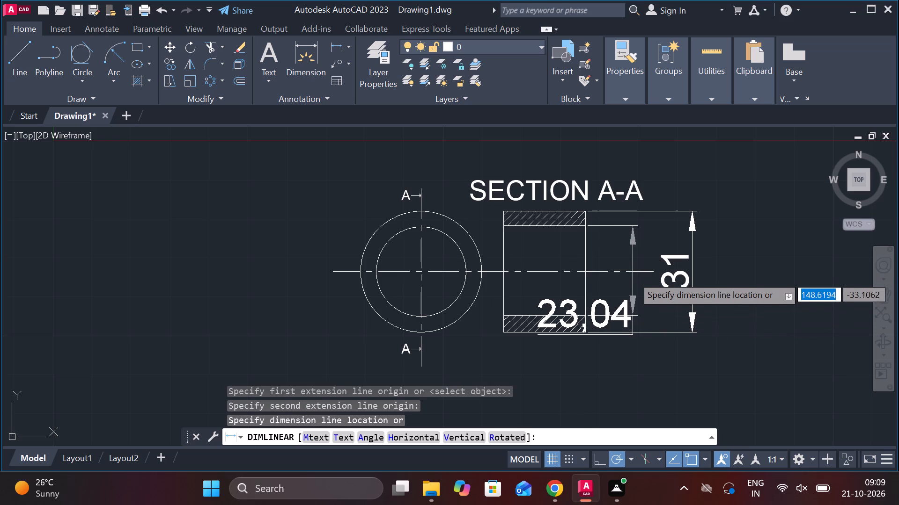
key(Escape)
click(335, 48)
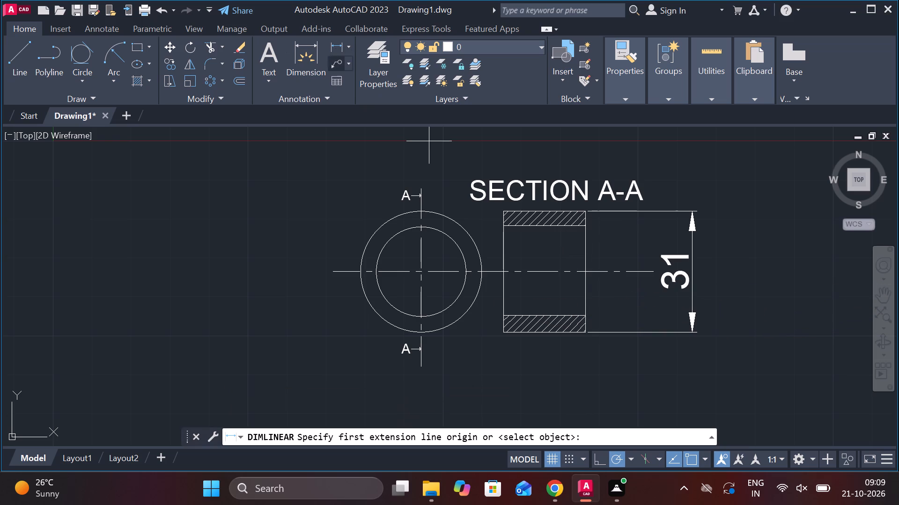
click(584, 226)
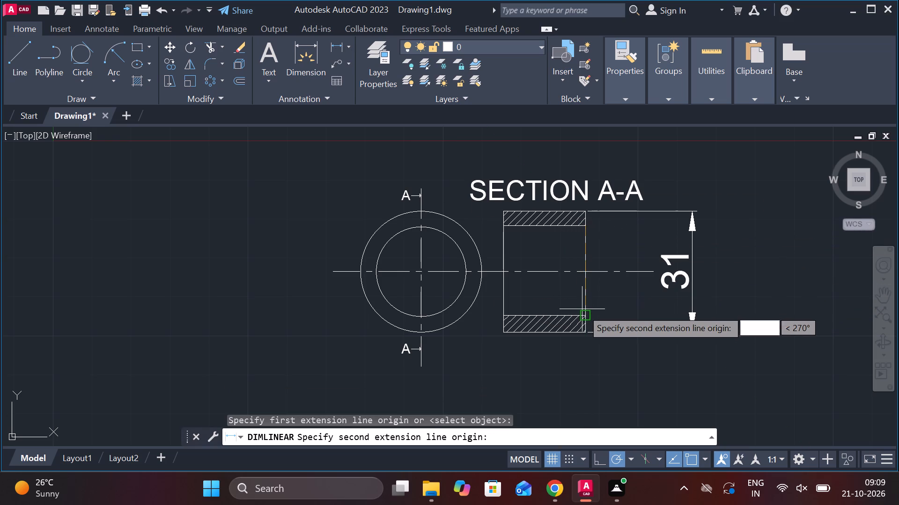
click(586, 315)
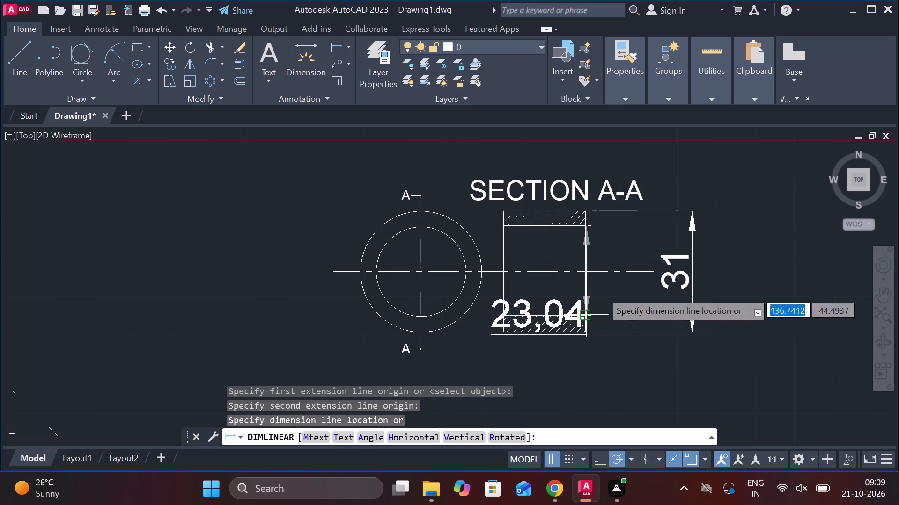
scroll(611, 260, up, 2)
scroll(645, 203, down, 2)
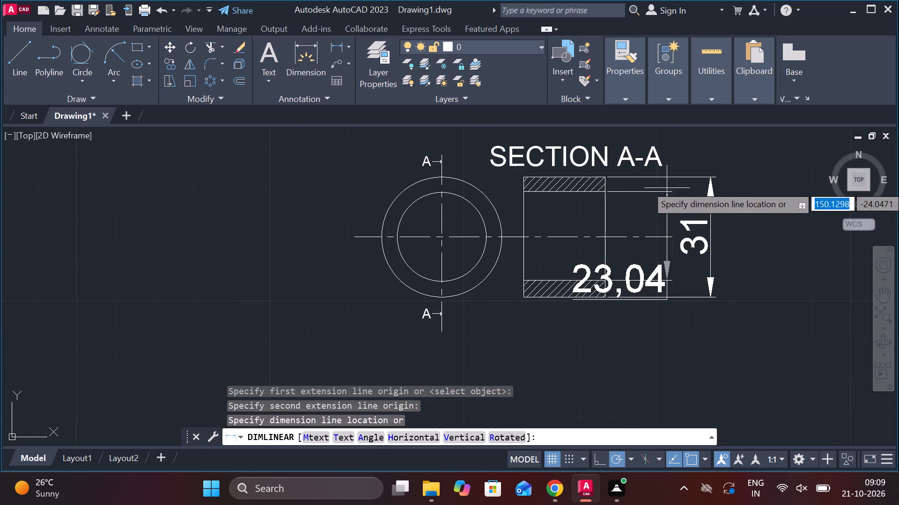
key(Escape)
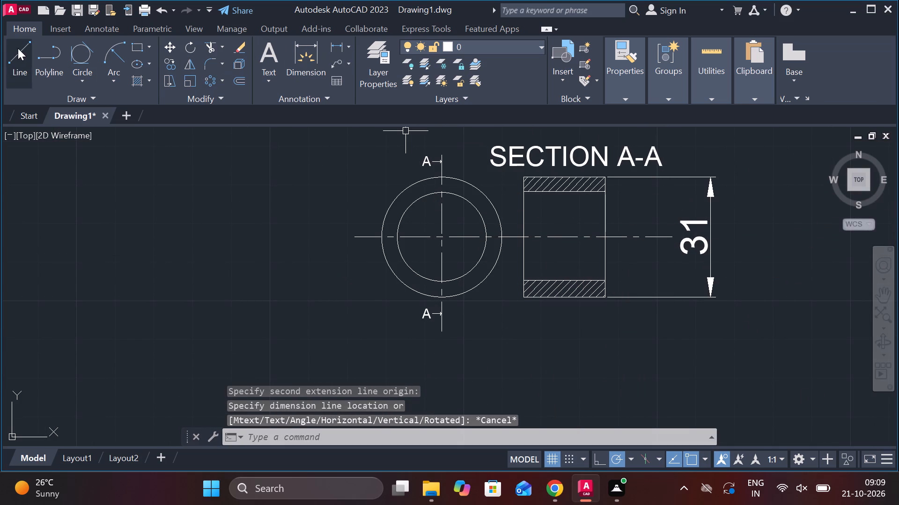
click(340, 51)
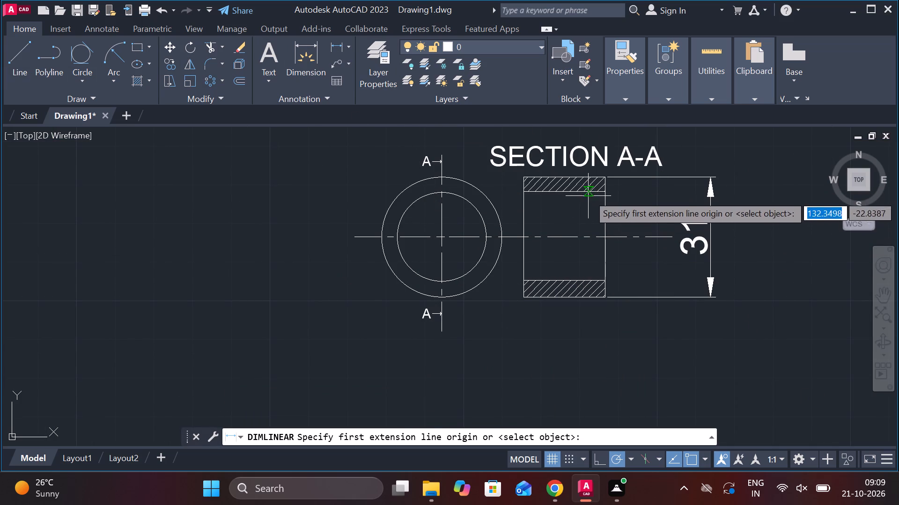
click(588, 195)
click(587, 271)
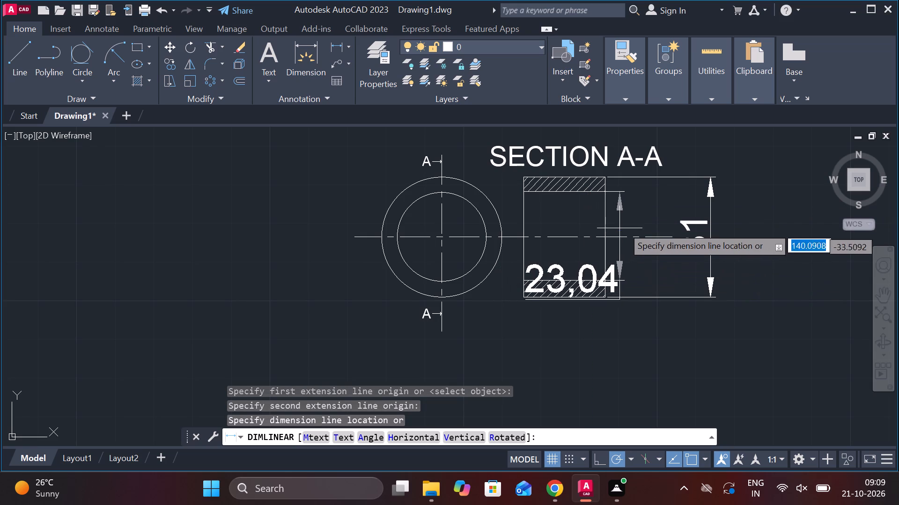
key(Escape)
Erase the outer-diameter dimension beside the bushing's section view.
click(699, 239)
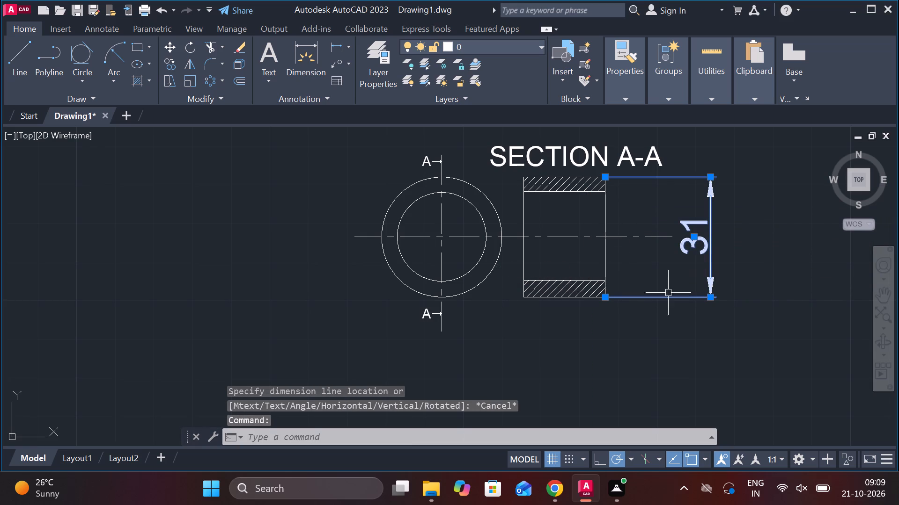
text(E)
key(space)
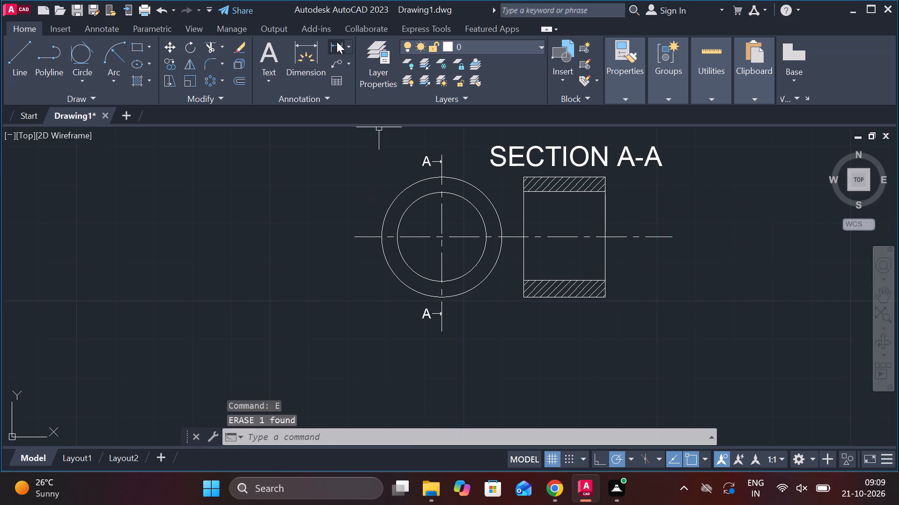
Add a vertical linear dimension for the bushing's bore diameter, to the right of its section view.
click(336, 41)
click(610, 196)
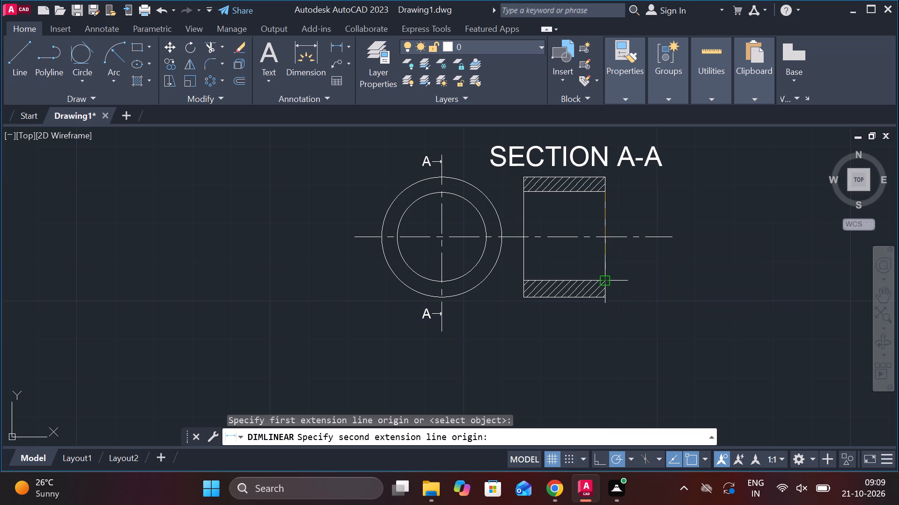
scroll(607, 282, up, 2)
click(597, 268)
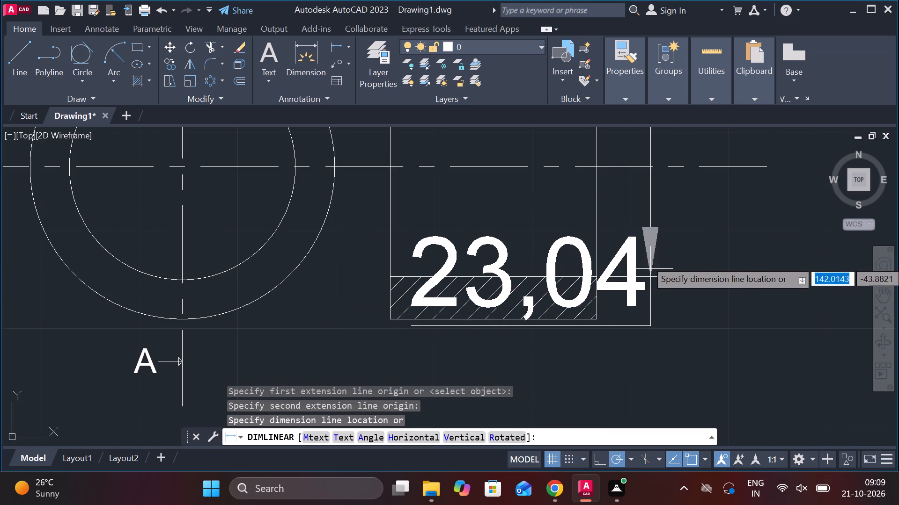
scroll(729, 159, down, 1)
middle_drag(775, 218, 710, 305)
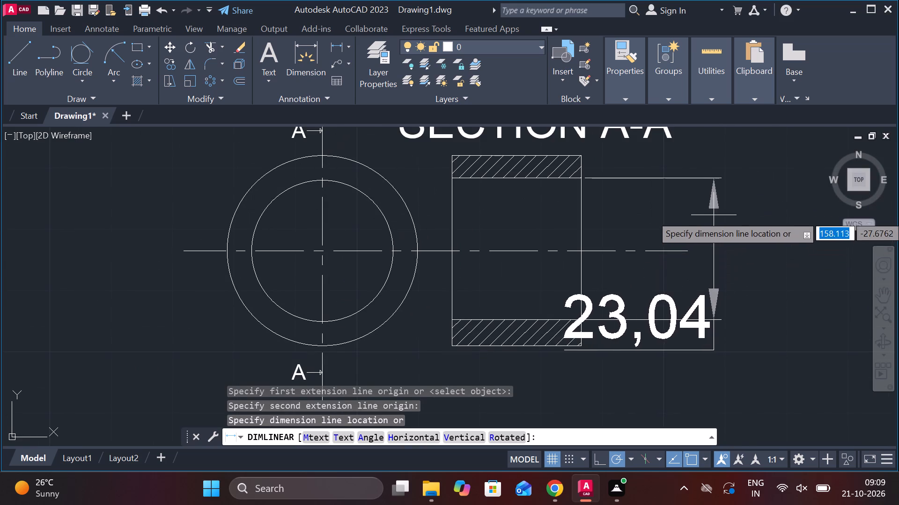
click(707, 219)
Move the bore dimension's text up along its dimension line, near the horizontal centerline.
click(667, 311)
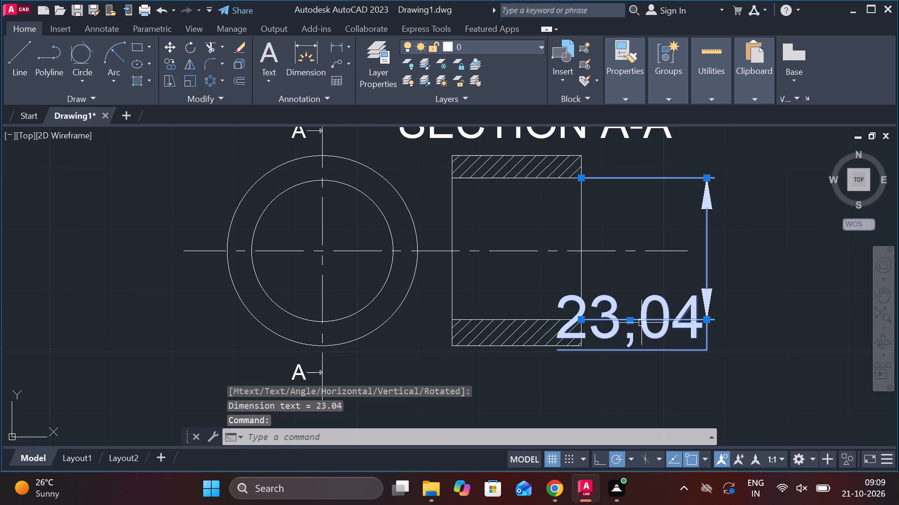
click(628, 320)
click(695, 259)
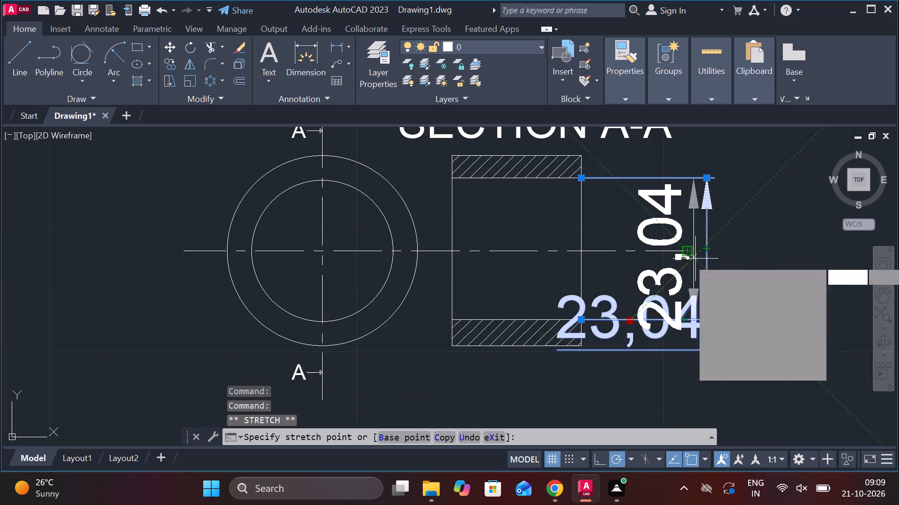
key(Escape)
Override the bore dimension's text with 23.
scroll(719, 273, down, 2)
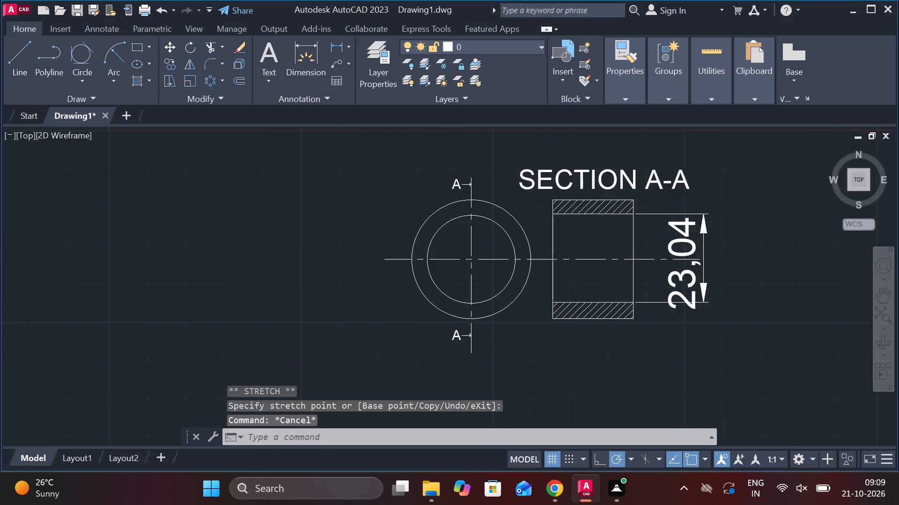
scroll(717, 273, up, 2)
middle_drag(717, 273, 603, 309)
scroll(577, 301, down, 1)
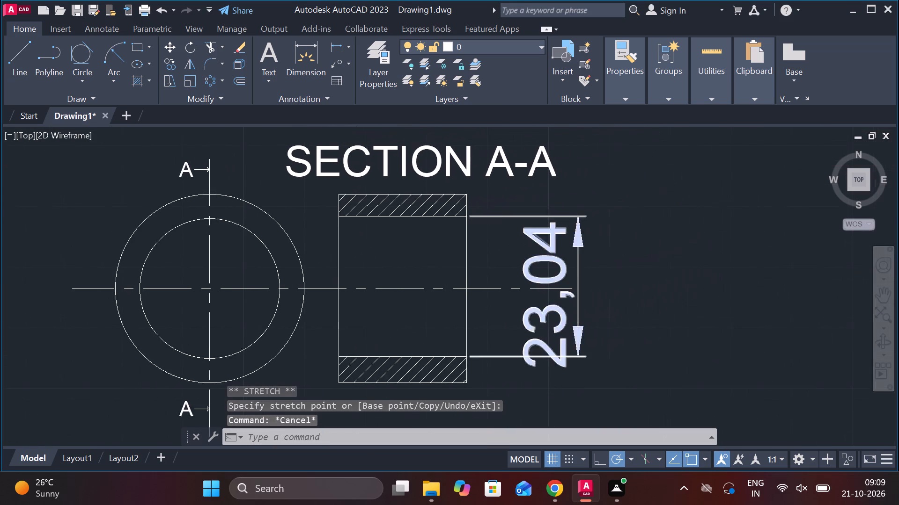
scroll(577, 301, down, 1)
scroll(614, 310, up, 3)
click(437, 240)
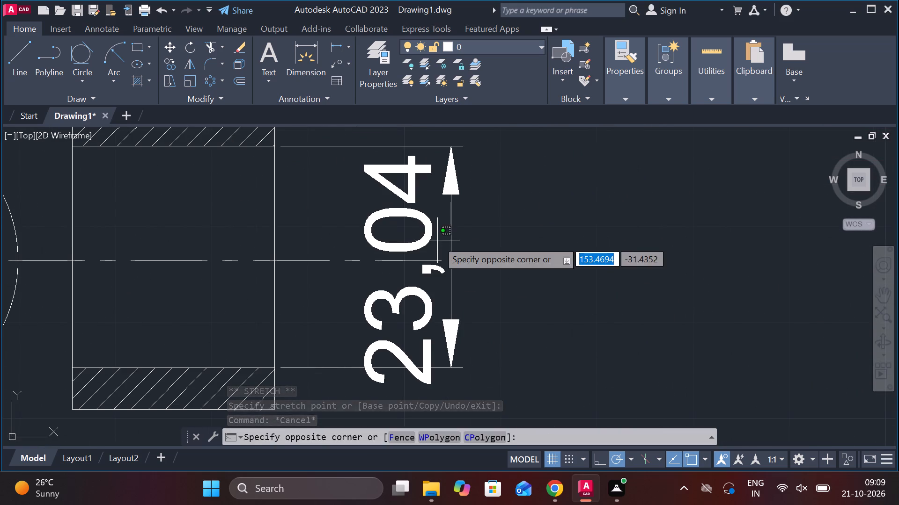
key(Escape)
click(423, 226)
double_click(422, 225)
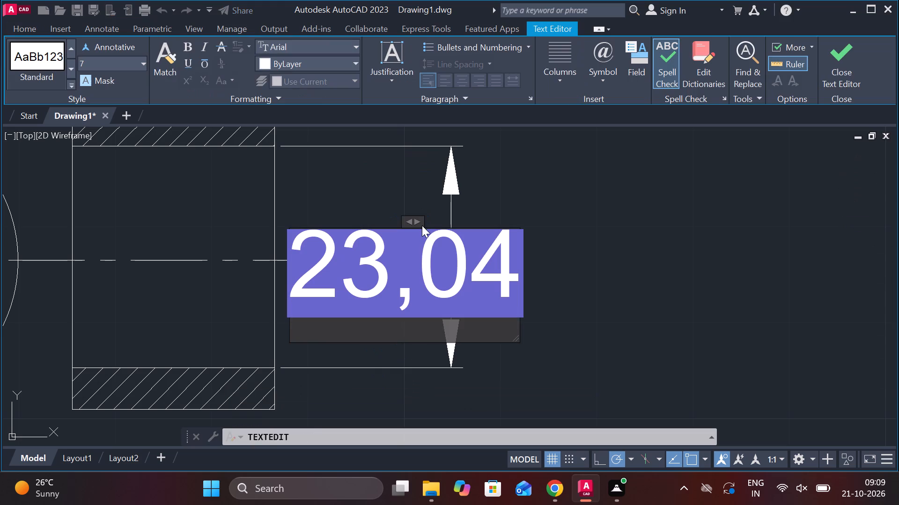
key(BackSpace)
key(Right)
key(BackSpace)
text(23)
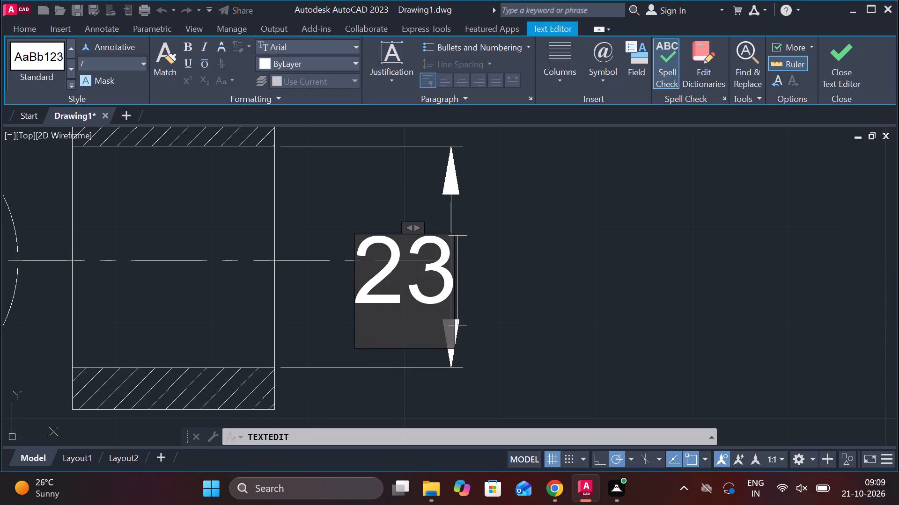
click(839, 70)
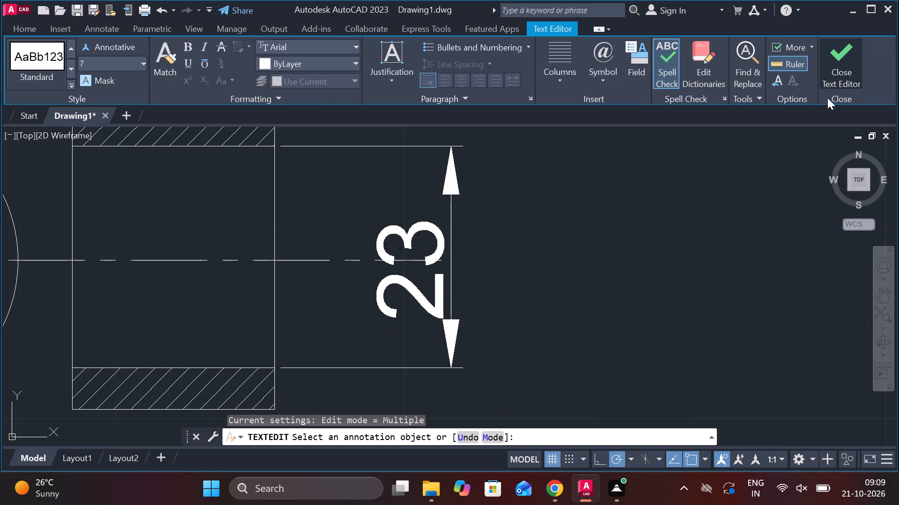
scroll(571, 325, down, 2)
scroll(538, 330, up, 1)
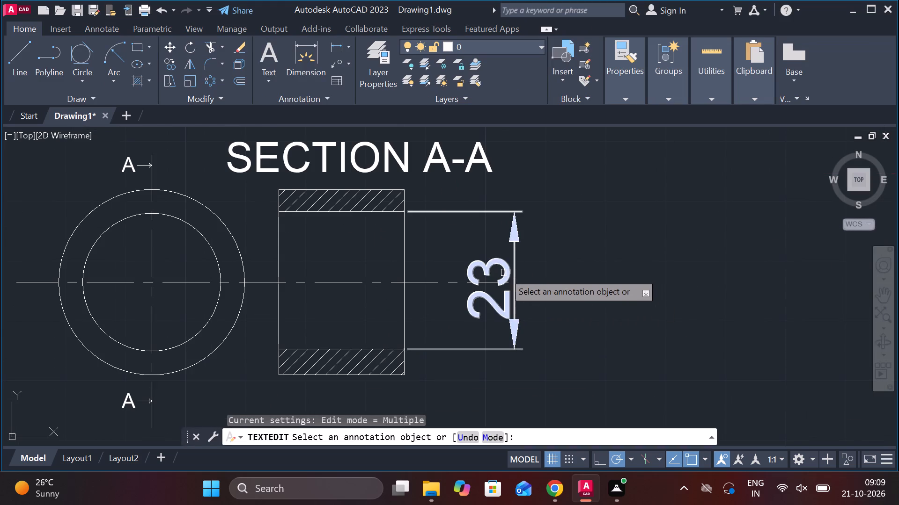
key(Escape)
Align the text of the bore dimension with the bushing's horizontal centerline.
click(501, 261)
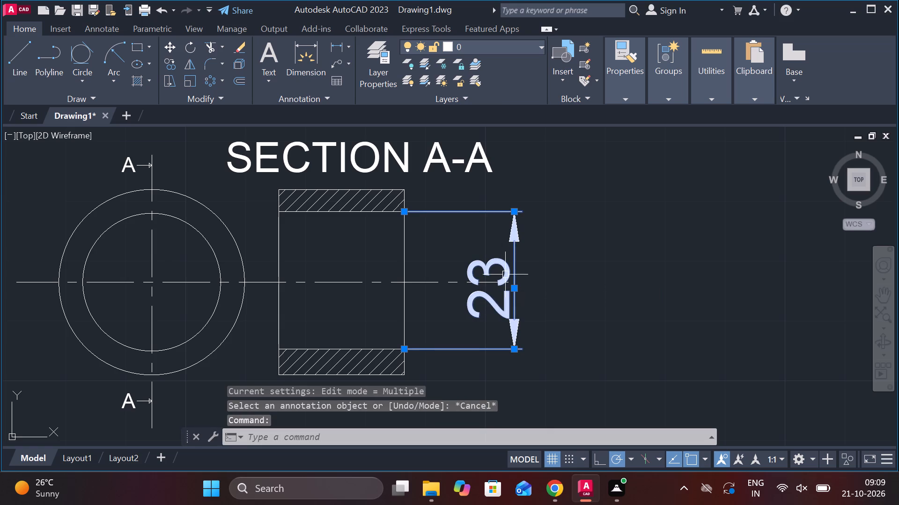
key(Escape)
double_click(472, 270)
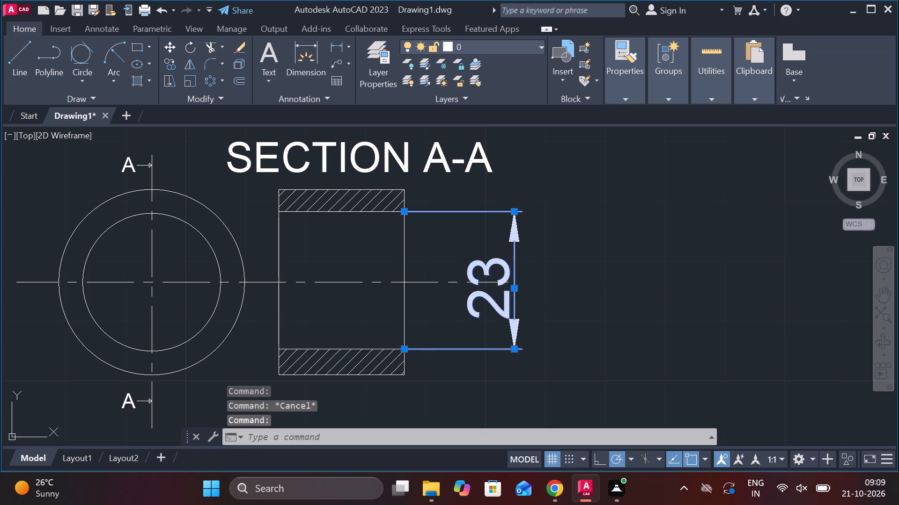
key(Escape)
key(Escape)
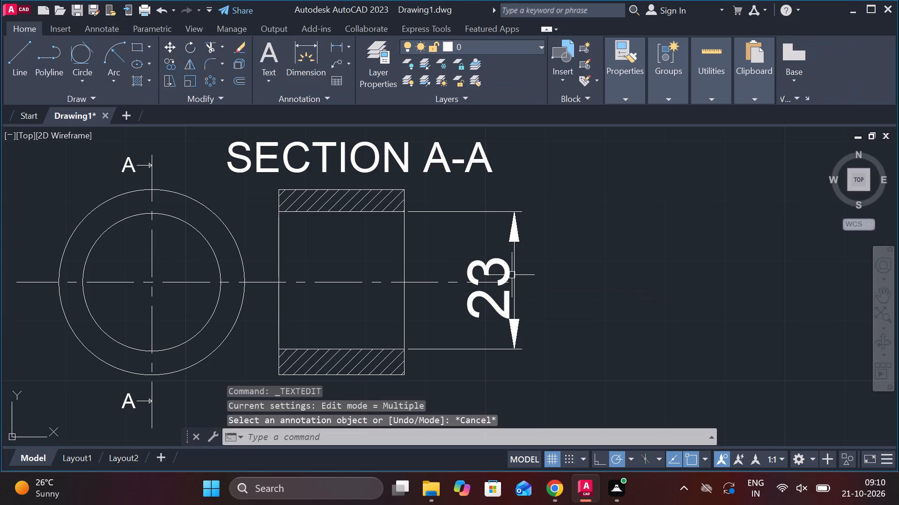
click(512, 275)
click(515, 288)
click(510, 280)
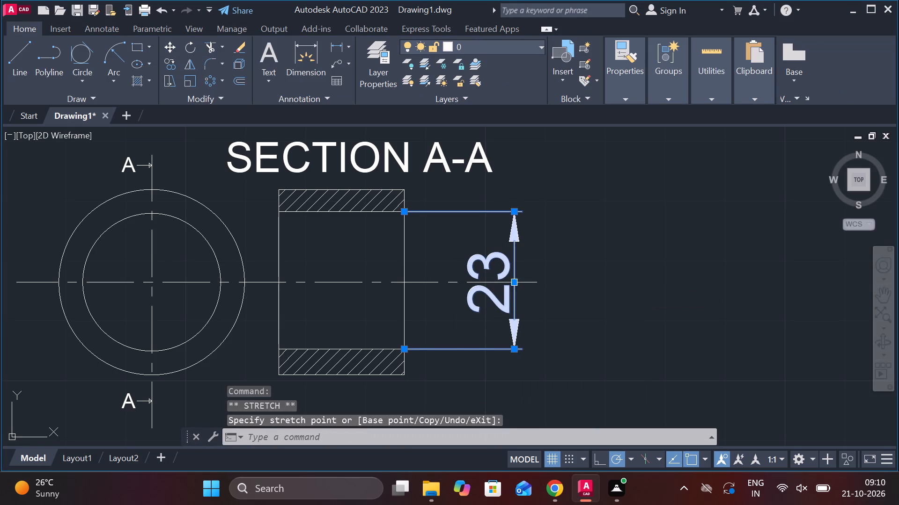
key(Escape)
Add a vertical linear dimension for the bushing's outer diameter, placed outside the bore dimension of the section view.
click(335, 50)
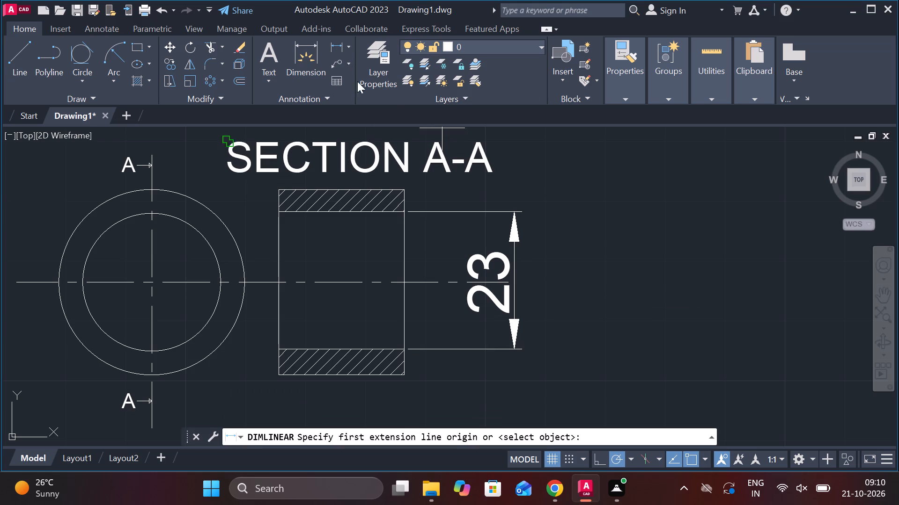
click(398, 184)
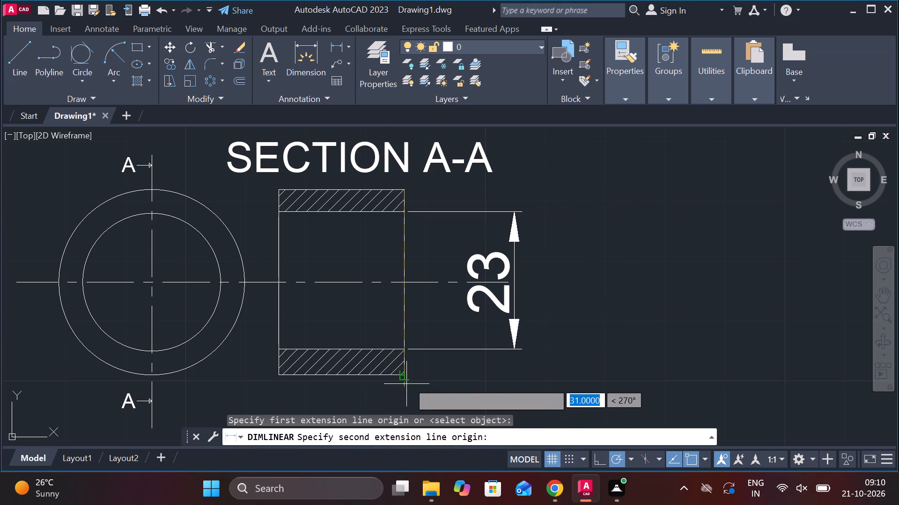
click(408, 381)
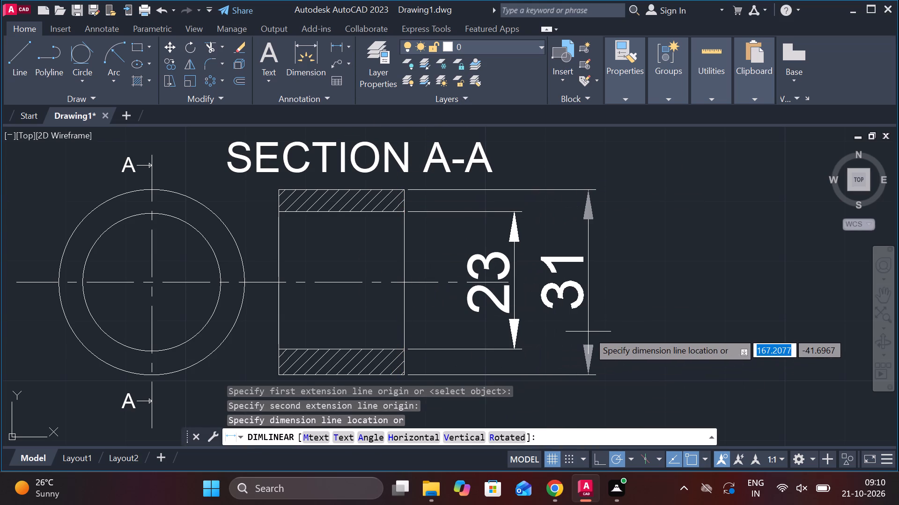
click(580, 327)
key(Escape)
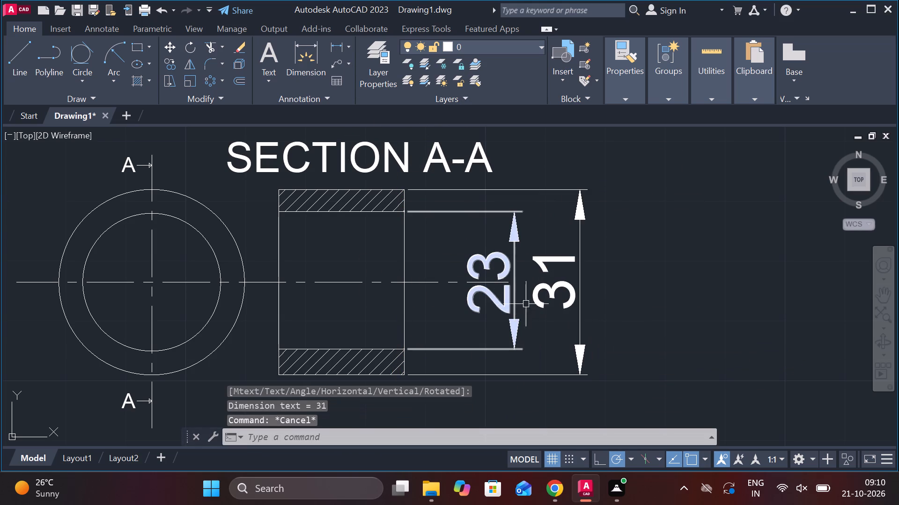
Insert the diameter symbol in front of the outer-diameter dimension's text.
double_click(556, 298)
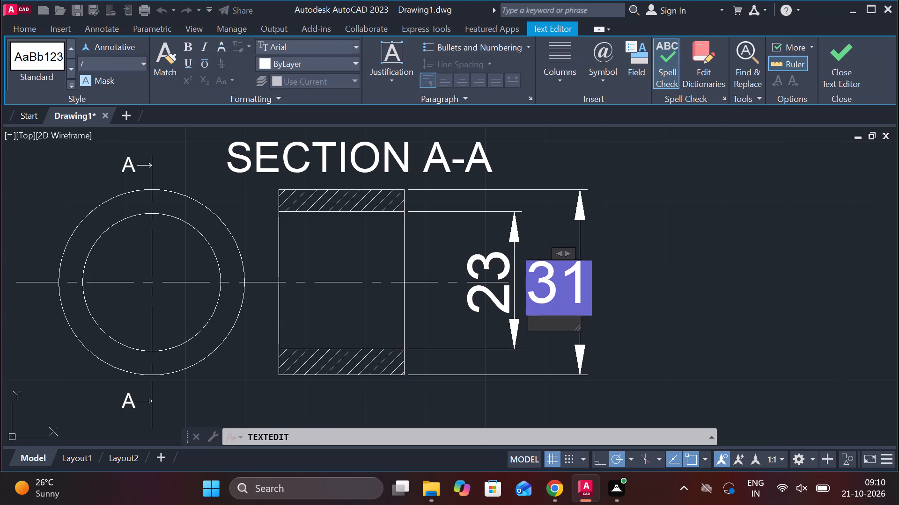
click(600, 77)
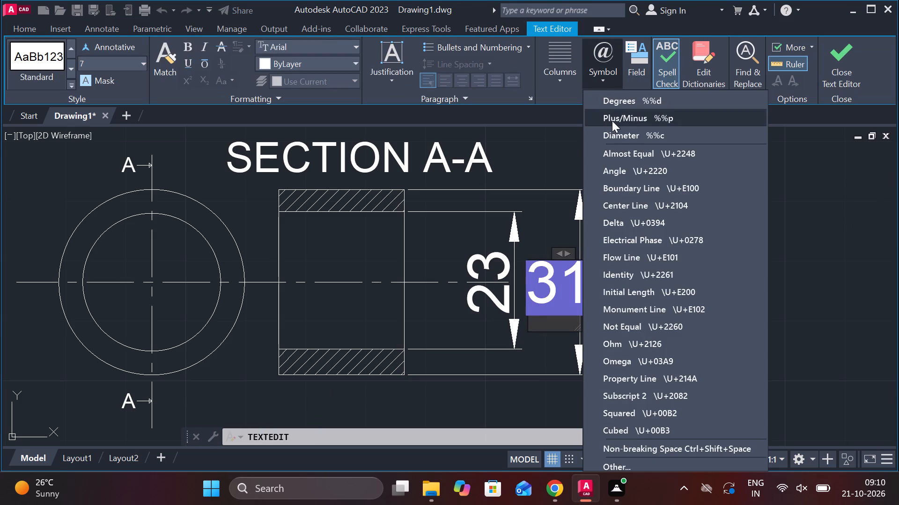
click(612, 135)
click(840, 68)
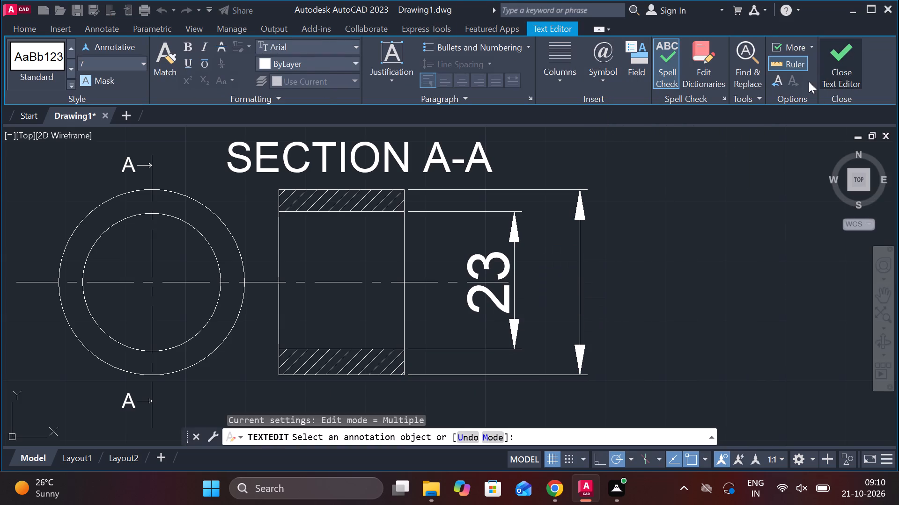
Insert the diameter symbol in front of the bore dimension's text, 23.
double_click(481, 269)
double_click(486, 259)
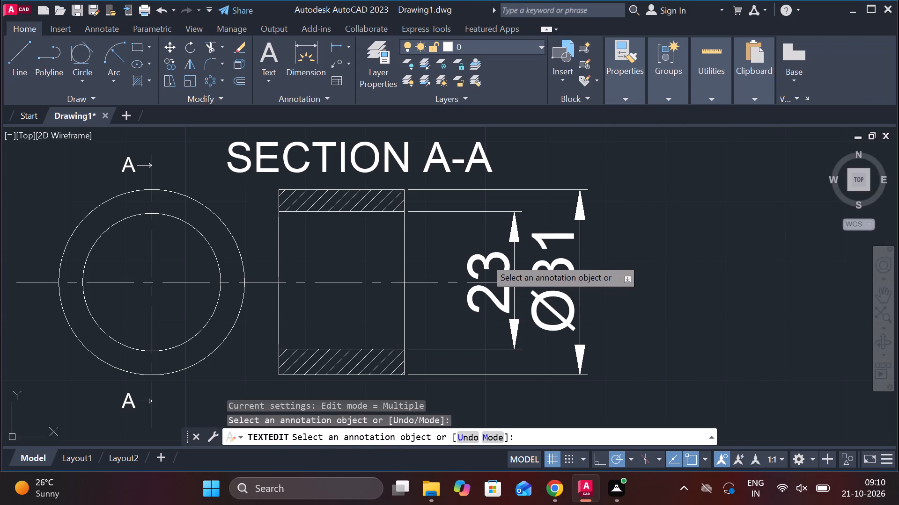
click(612, 79)
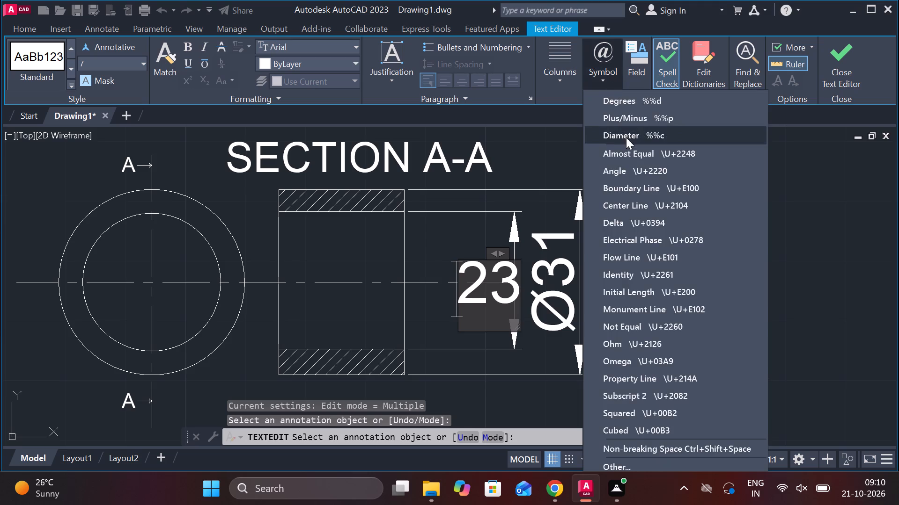
click(626, 137)
click(843, 56)
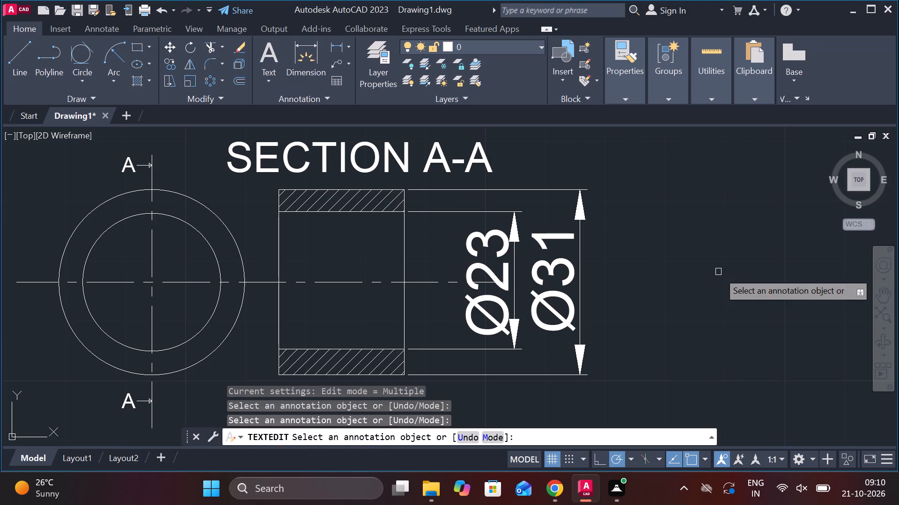
scroll(718, 272, down, 1)
key(Escape)
Add a horizontal linear dimension for the bushing's length below the section view.
scroll(636, 284, down, 2)
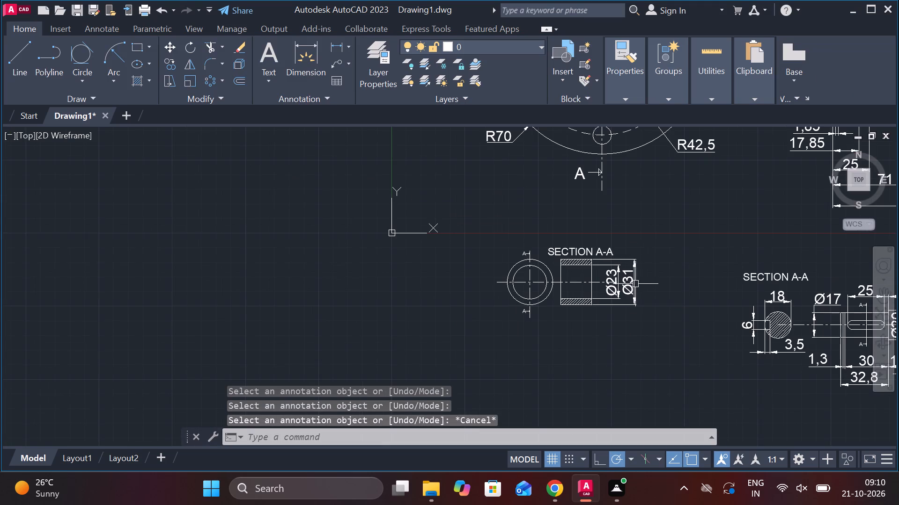
scroll(580, 318, up, 1)
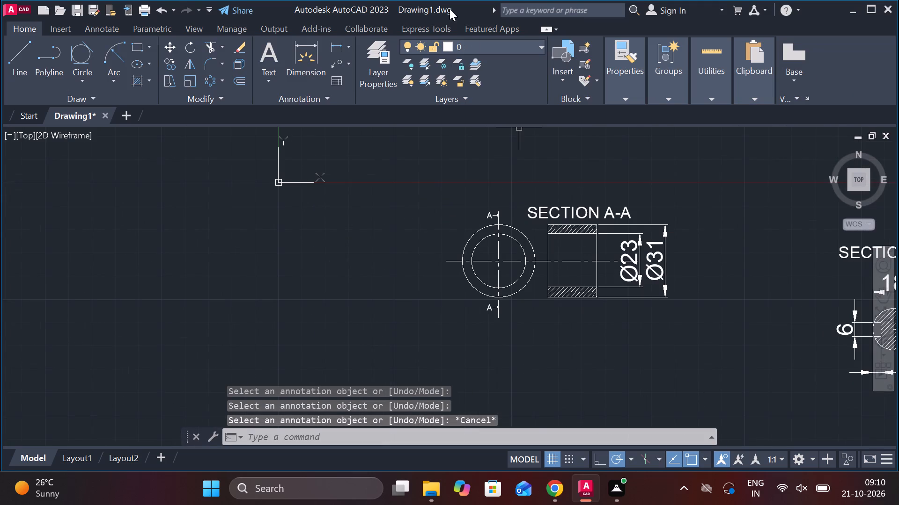
click(338, 45)
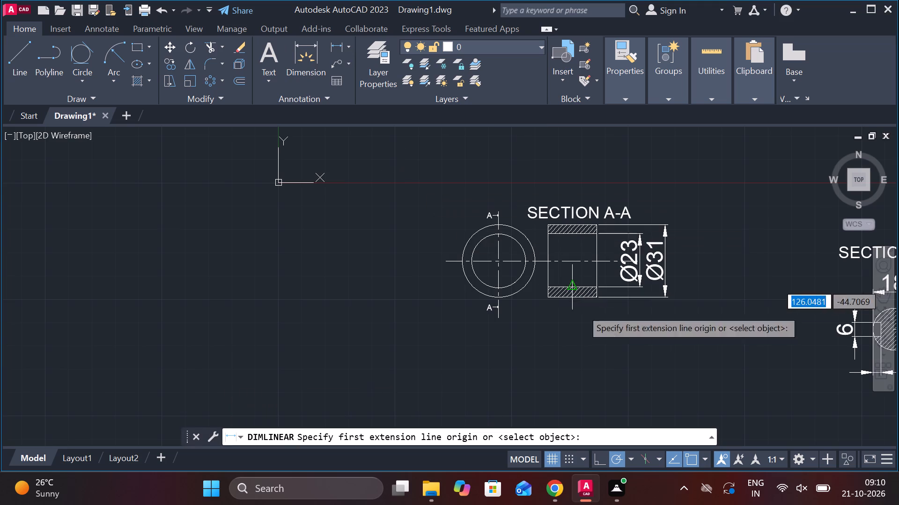
scroll(613, 339, up, 2)
click(538, 281)
click(605, 281)
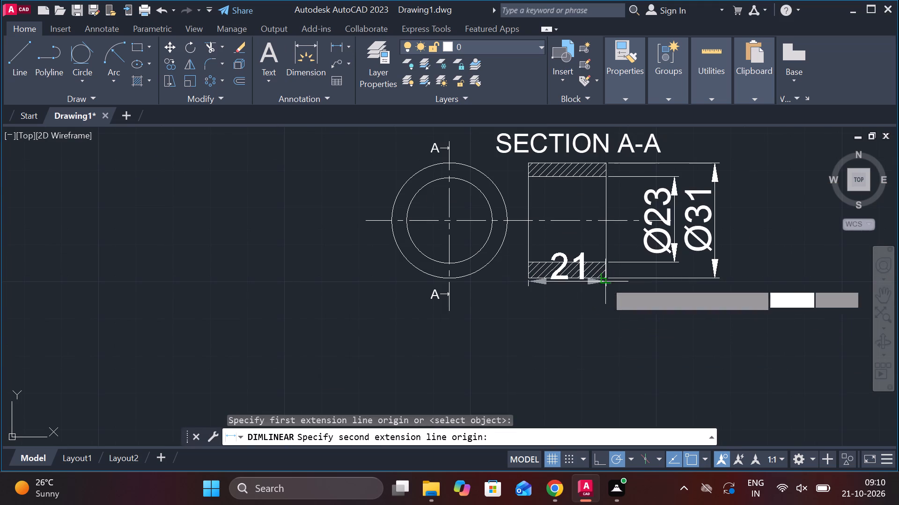
click(567, 319)
scroll(597, 307, down, 2)
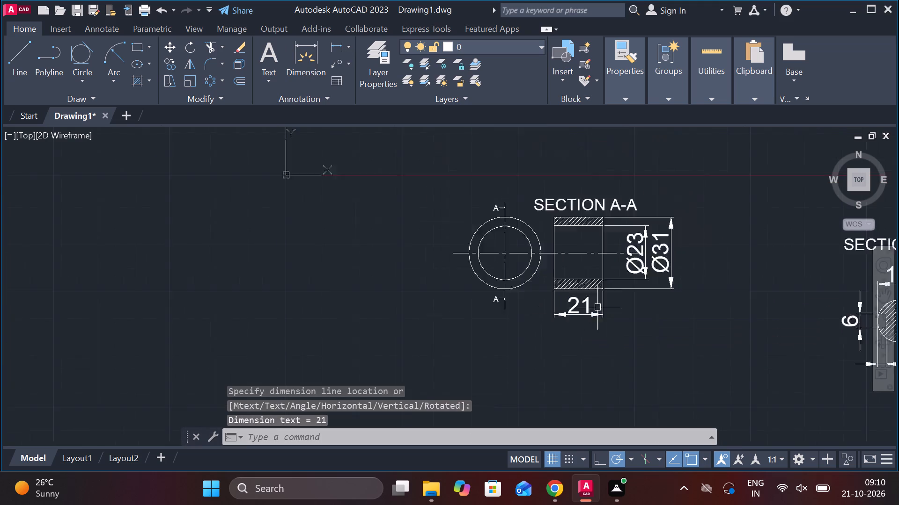
Move the complete dimensioned bushing drawing to the free space beside the flange section, above the shaft drawing.
scroll(597, 307, down, 1)
middle_drag(624, 327, 557, 339)
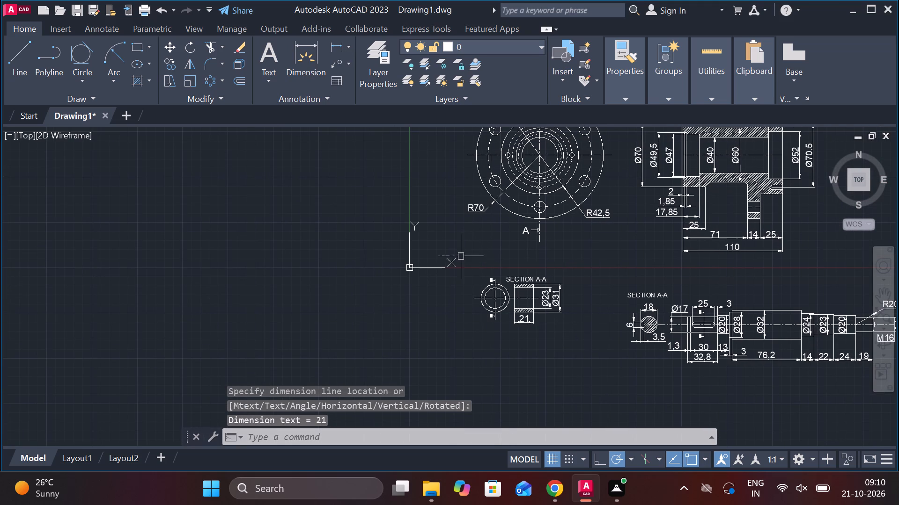
click(461, 256)
click(606, 368)
key(m)
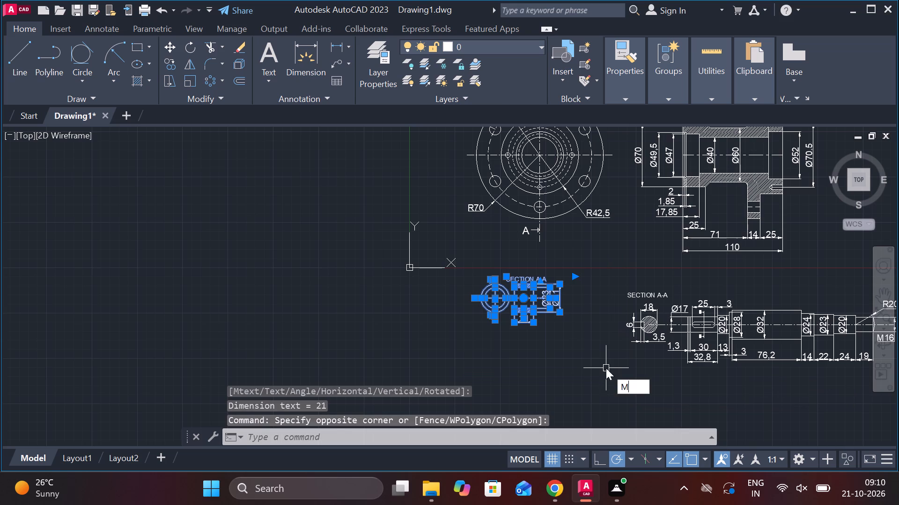
key(Return)
click(606, 368)
middle_drag(619, 380, 486, 411)
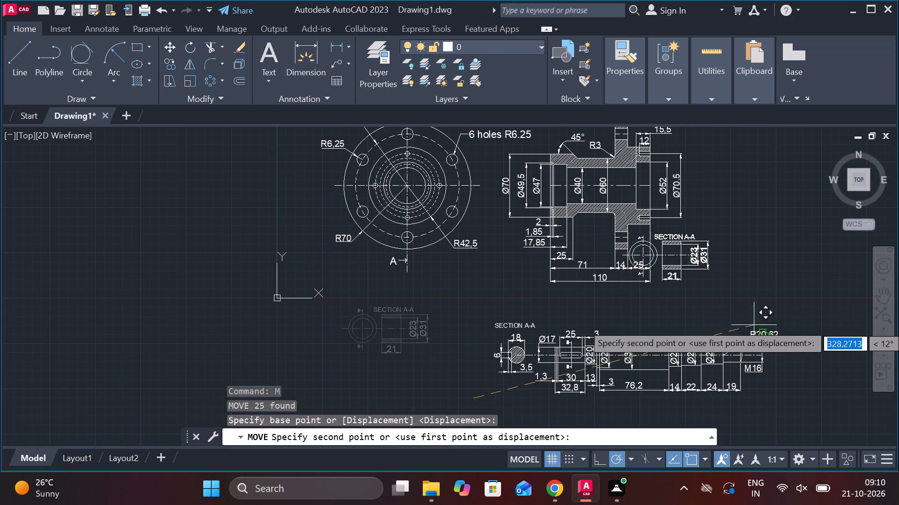
click(798, 322)
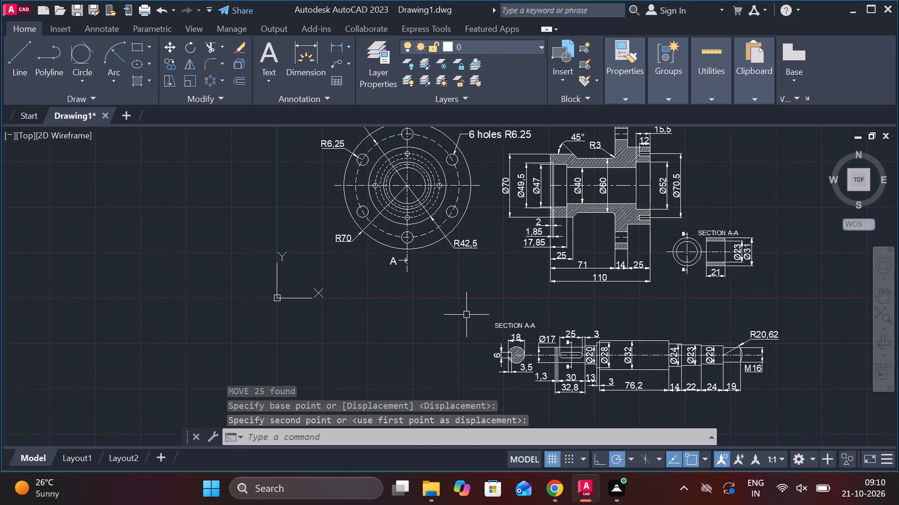
Draw a closed upright rectangle 10 wide and 52 high from lines in the empty area left of the shaft drawing.
middle_drag(469, 315, 563, 295)
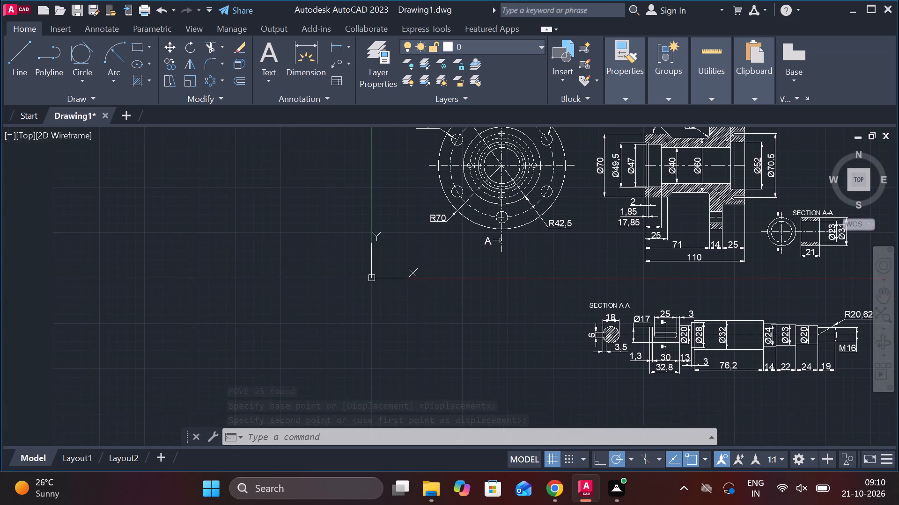
scroll(513, 317, up, 1)
middle_drag(512, 314, 689, 229)
middle_drag(569, 261, 565, 258)
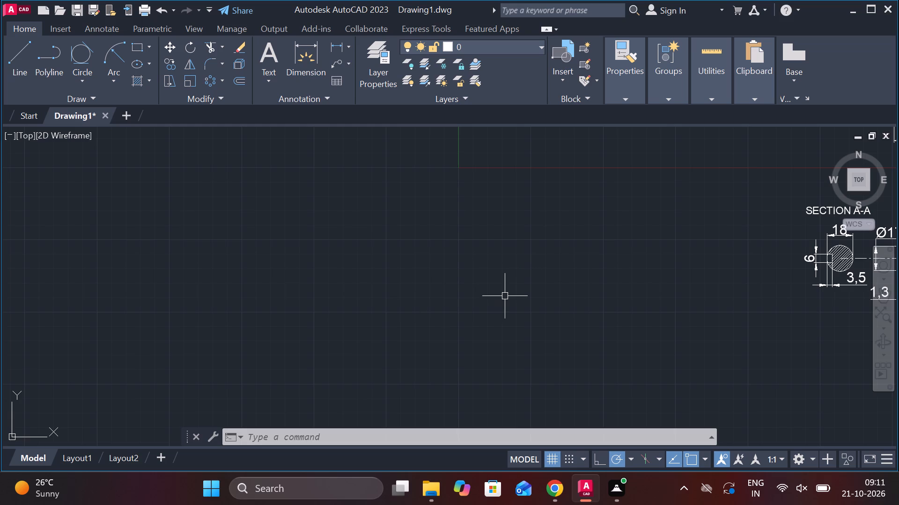
key(l)
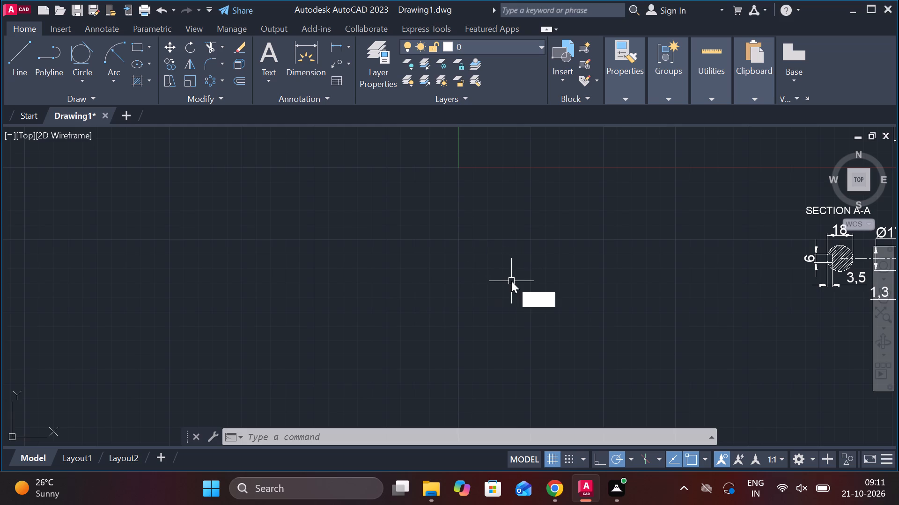
key(Return)
click(436, 215)
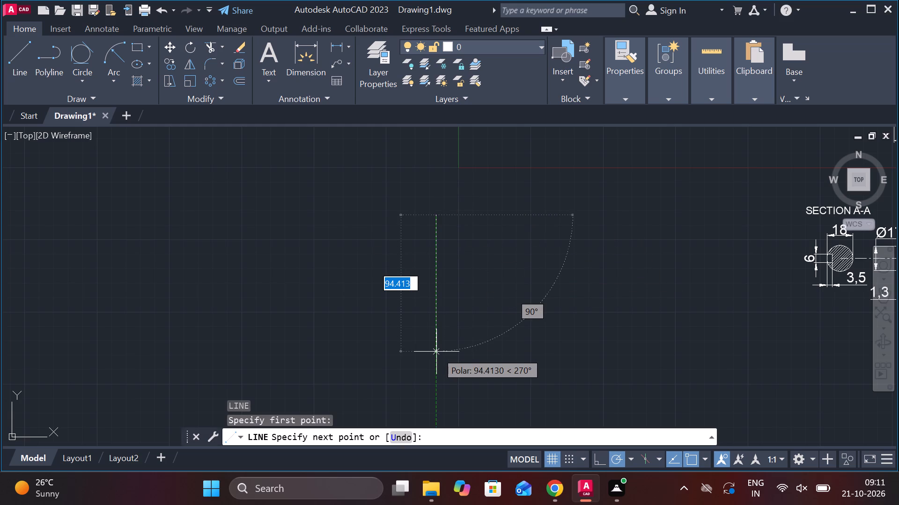
text(52)
key(space)
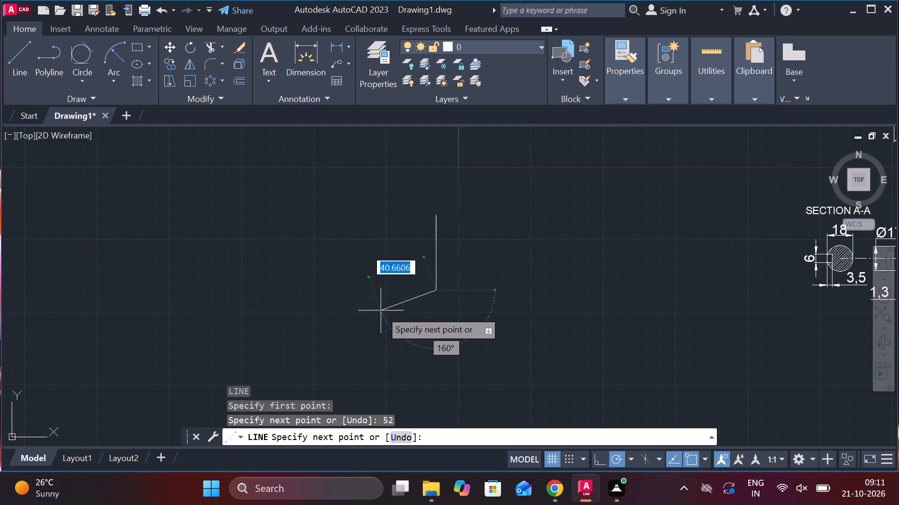
scroll(375, 308, up, 2)
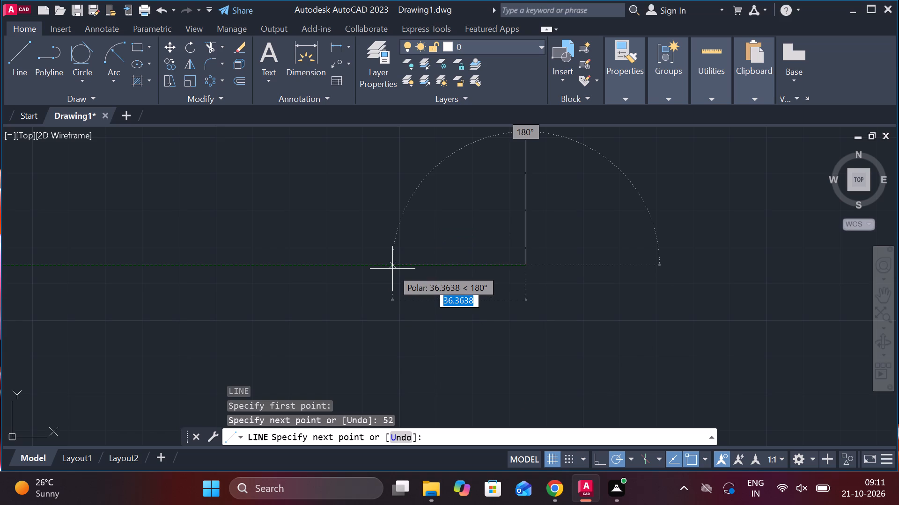
text(10)
key(Return)
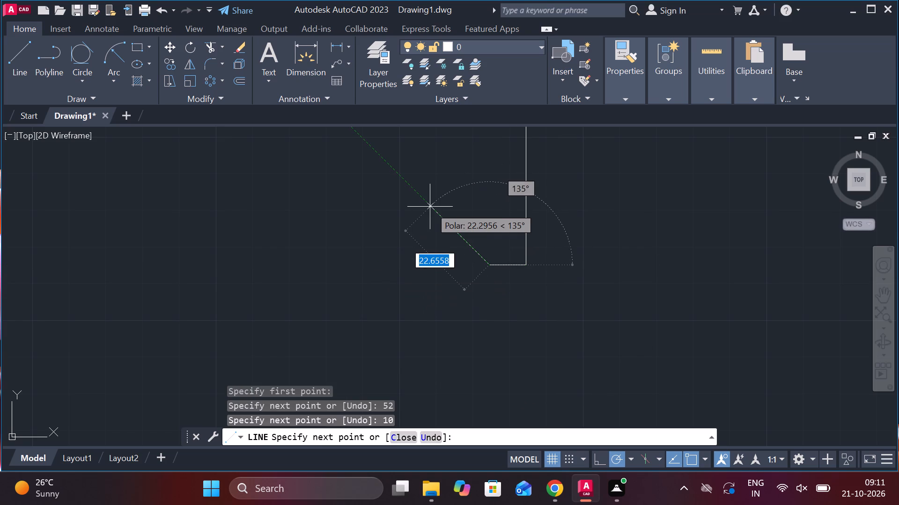
text(52)
key(space)
middle_drag(495, 174, 481, 362)
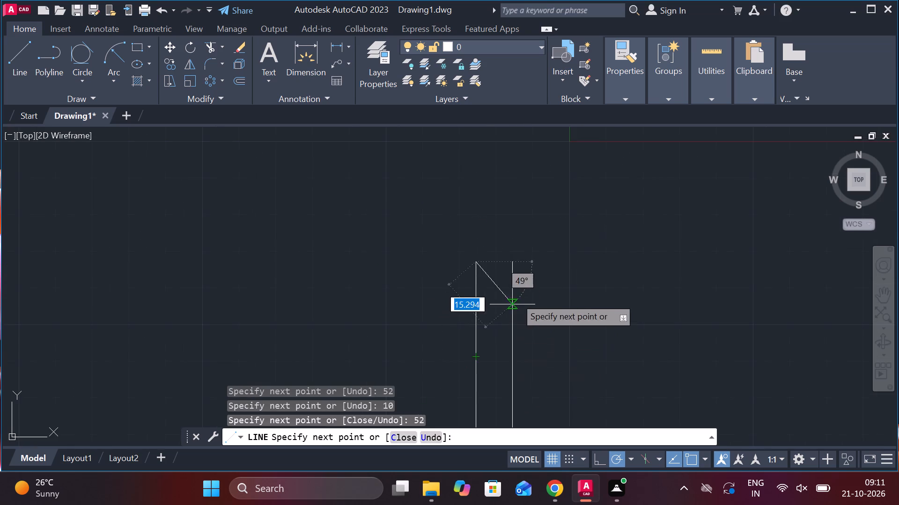
click(516, 261)
key(Escape)
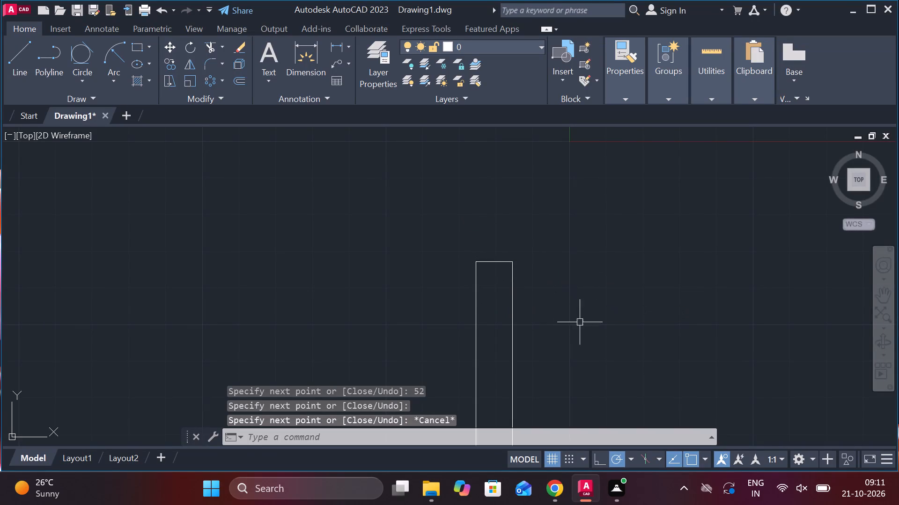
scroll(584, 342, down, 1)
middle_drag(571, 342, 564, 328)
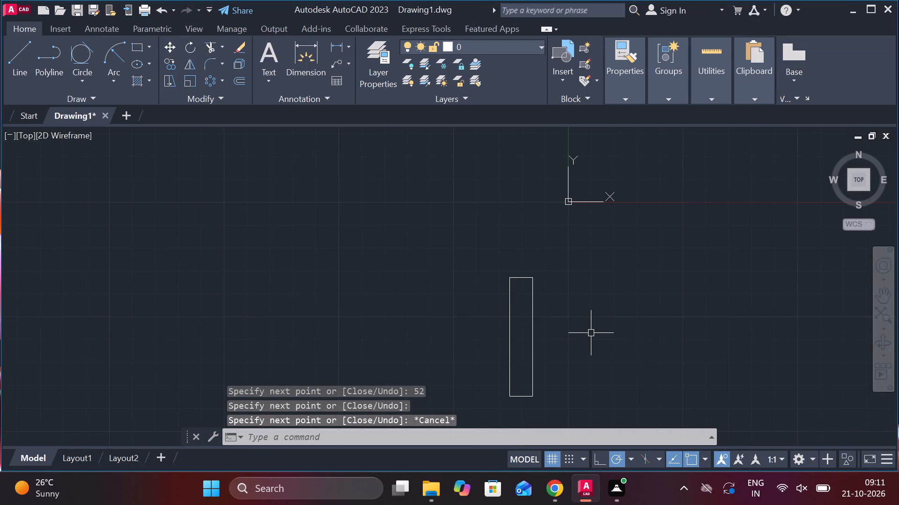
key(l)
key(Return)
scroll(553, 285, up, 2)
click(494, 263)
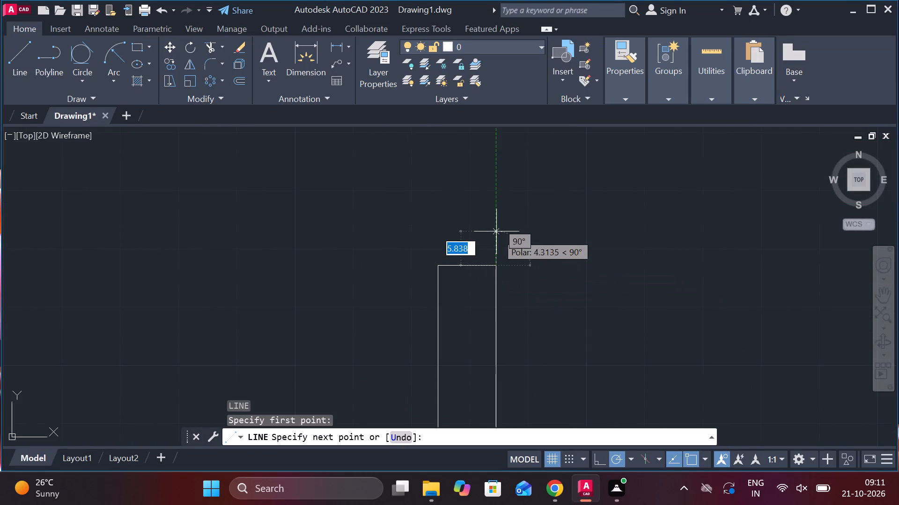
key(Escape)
Lengthen the rectangle's right vertical edge by 3 beyond its top corner.
click(496, 292)
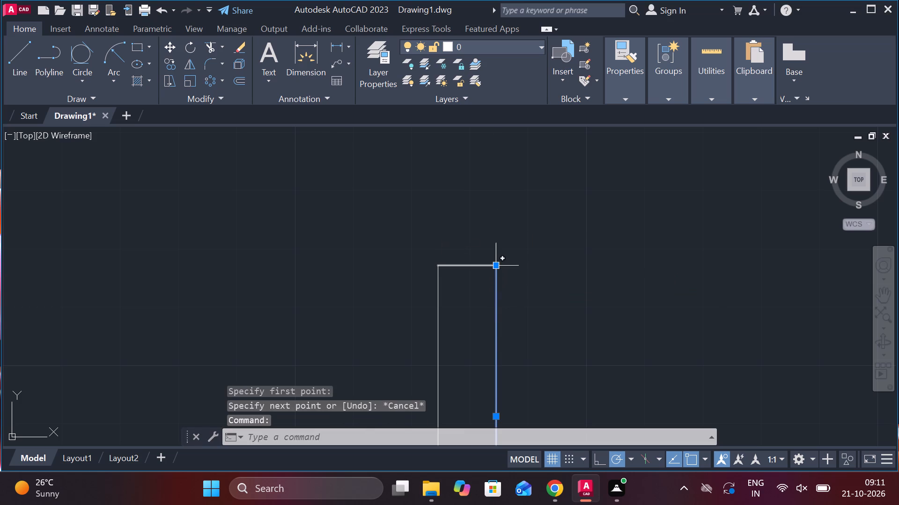
click(524, 297)
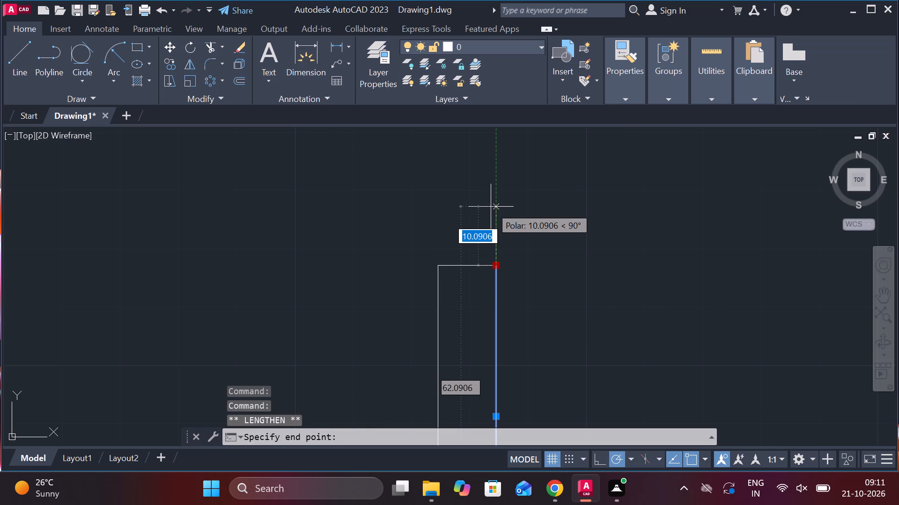
text(3)
key(space)
scroll(511, 276, down, 2)
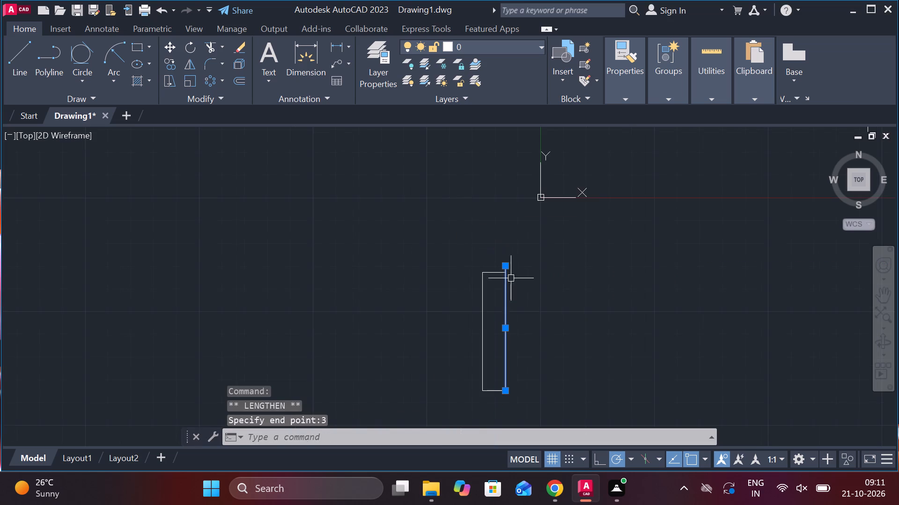
scroll(528, 321, up, 1)
middle_drag(530, 321, 536, 131)
key(Escape)
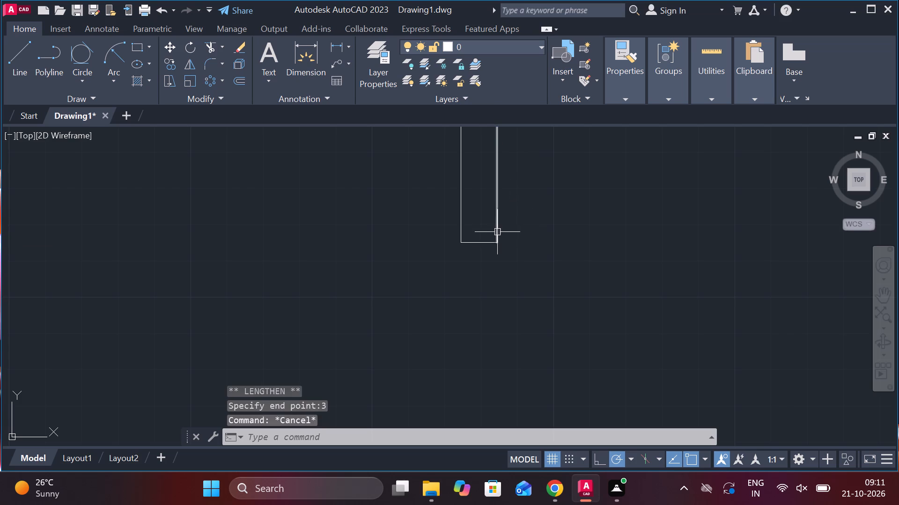
Lengthen the same right vertical edge by 3 beyond the rectangle's bottom corner.
click(498, 231)
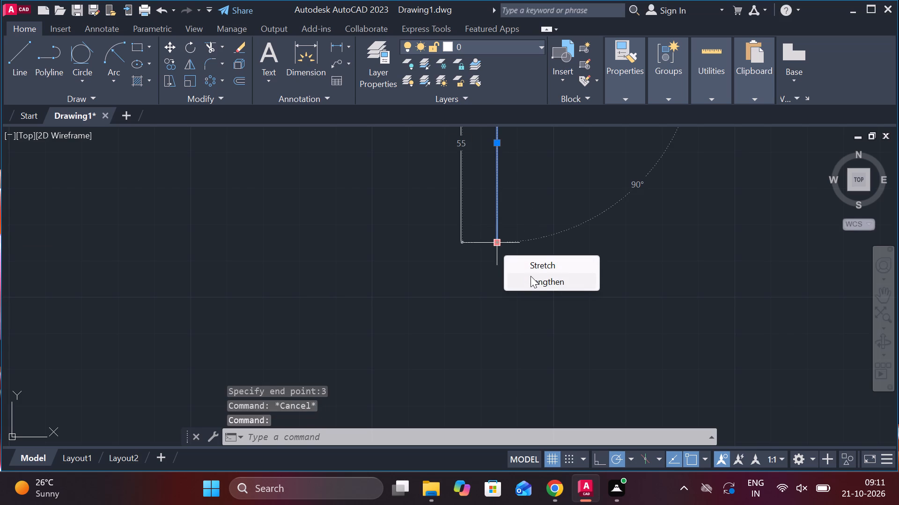
click(531, 276)
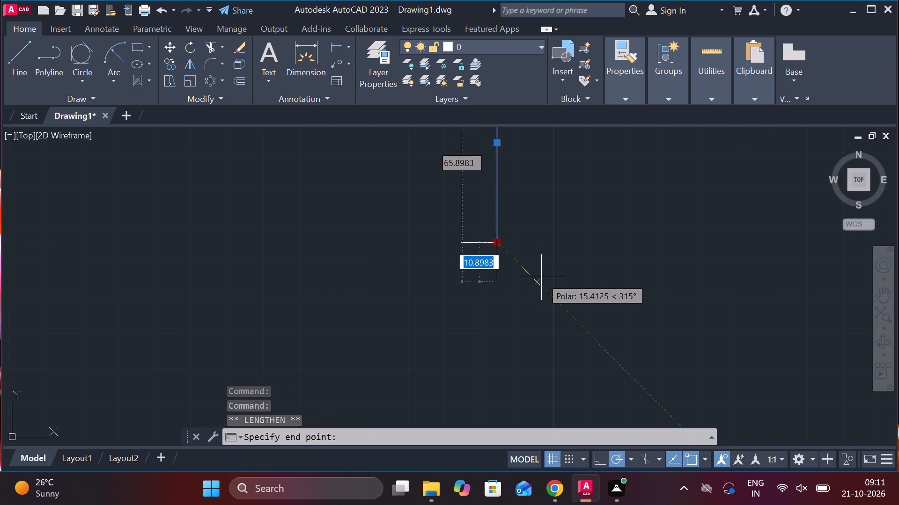
text(3)
key(space)
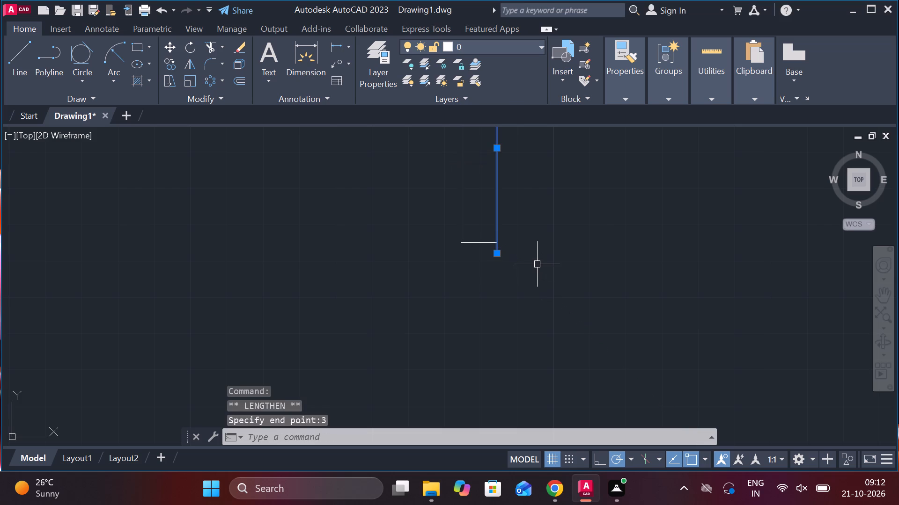
key(Escape)
Draw a horizontal line 8 long leftwards from the upper end of the extended right edge.
scroll(523, 247, down, 1)
middle_drag(529, 210, 490, 310)
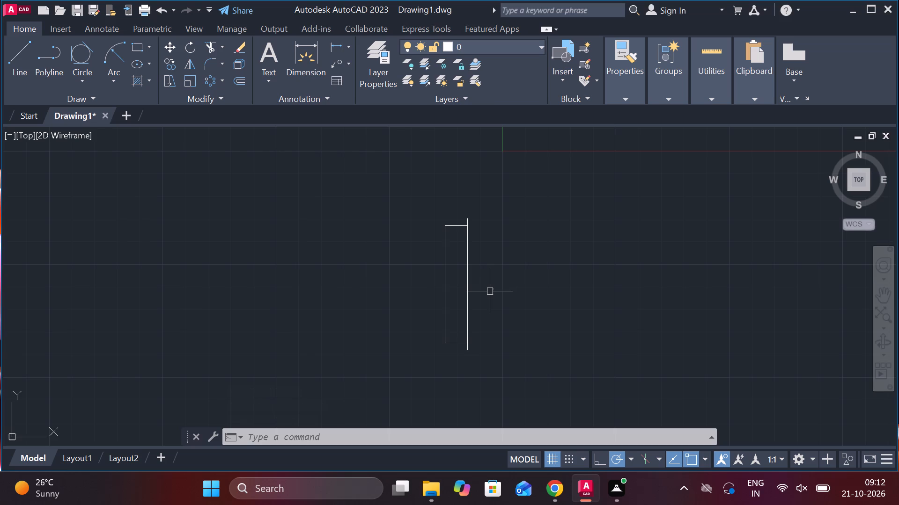
key(l)
key(Return)
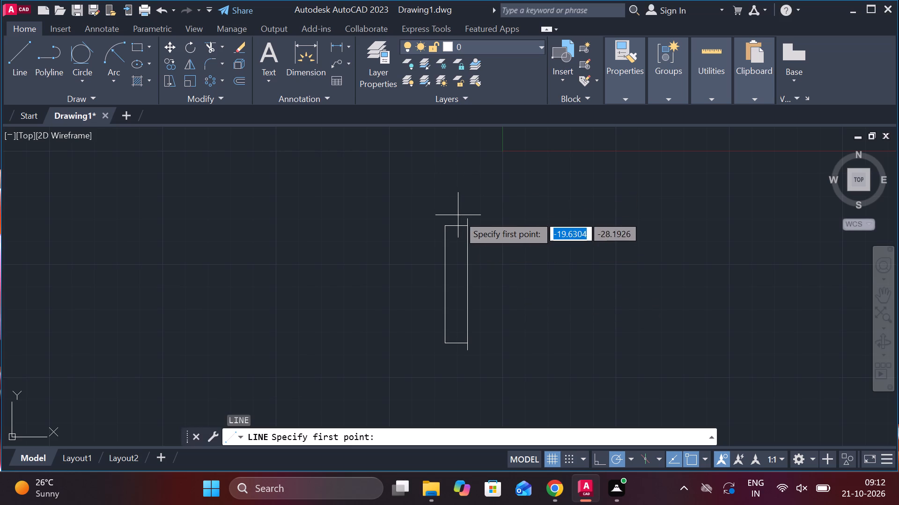
click(459, 215)
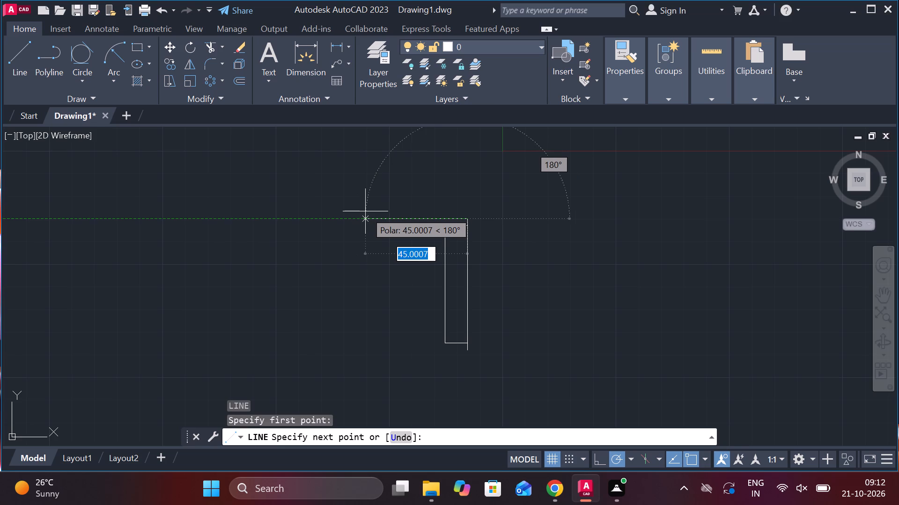
key(8)
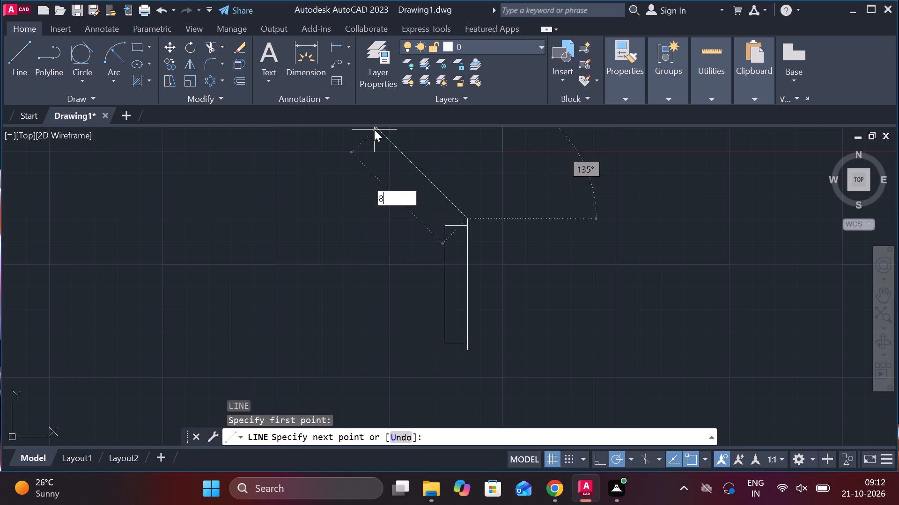
key(Escape)
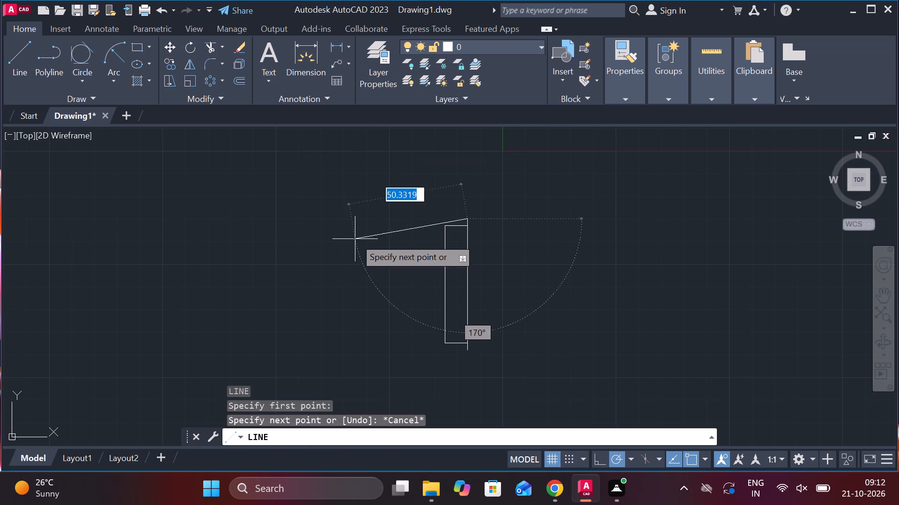
key(8)
key(Return)
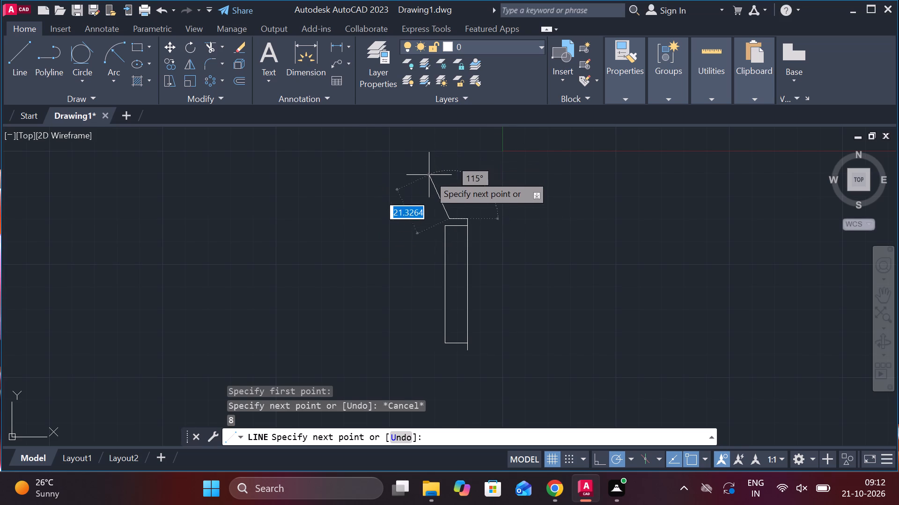
key(Escape)
Draw a horizontal line 8 long leftwards from the lower end of the extended right edge.
key(space)
scroll(492, 360, up, 2)
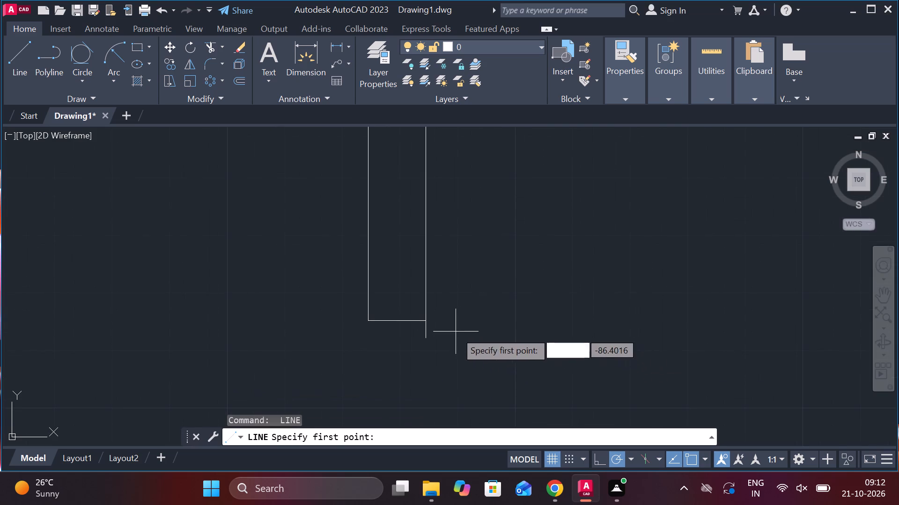
click(426, 339)
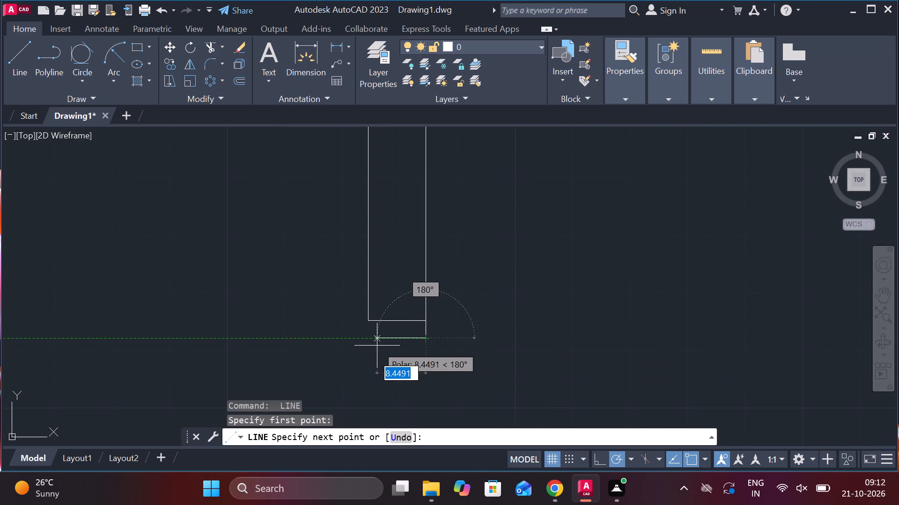
key(8)
key(Return)
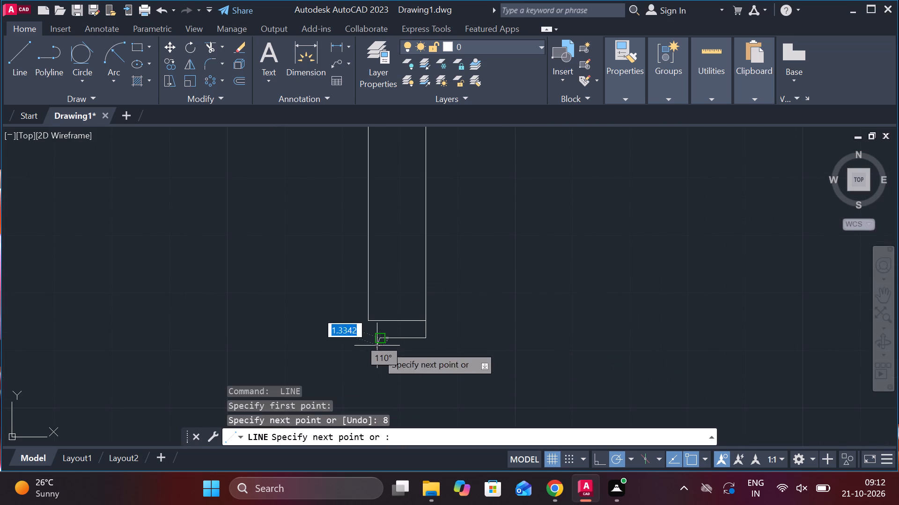
key(Escape)
Draw a horizontal line about 65 long leftwards from the midpoint of the rectangle's right edge.
scroll(463, 360, down, 2)
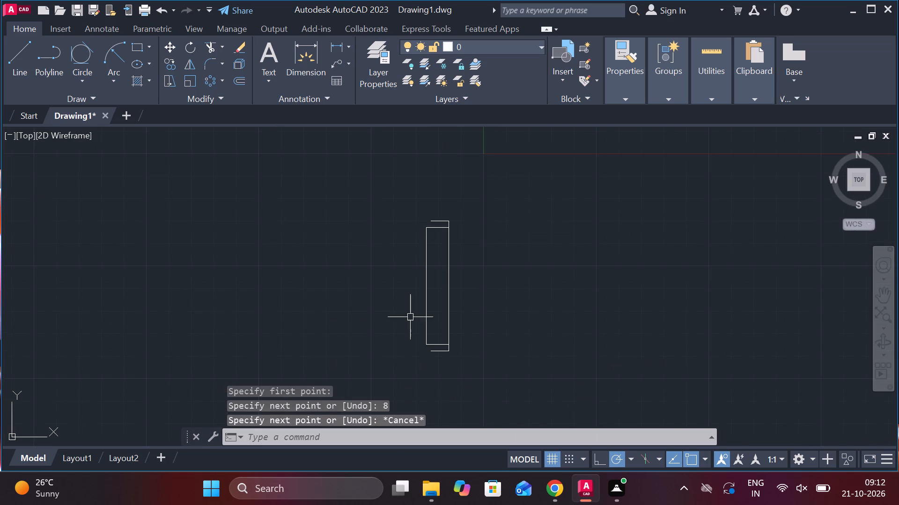
scroll(410, 317, down, 1)
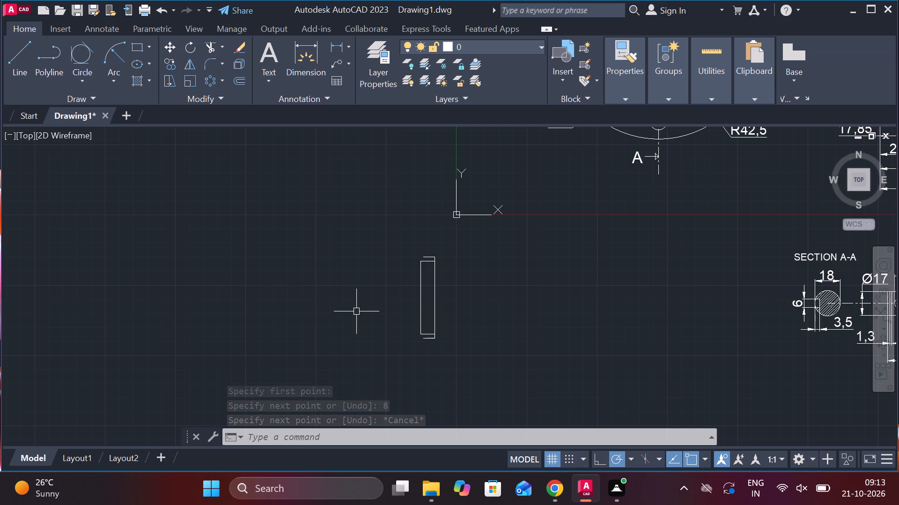
scroll(464, 320, up, 1)
key(l)
key(Return)
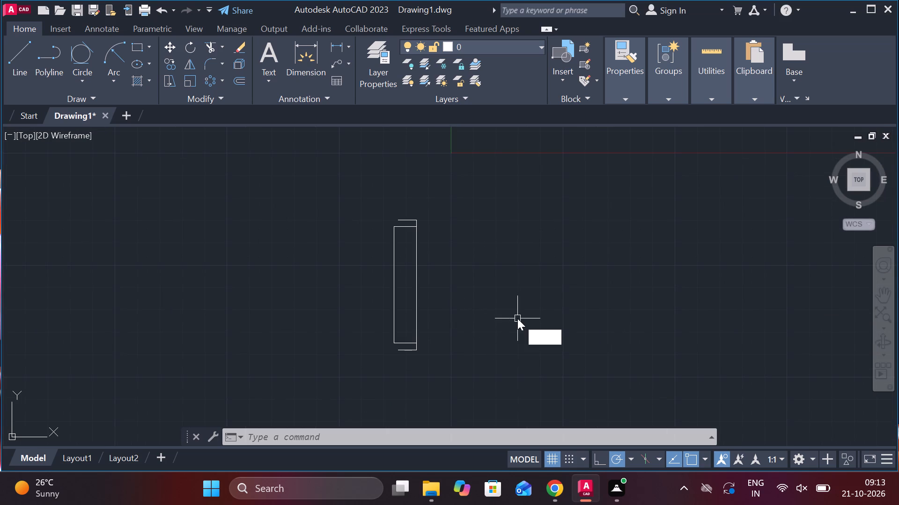
scroll(442, 291, up, 2)
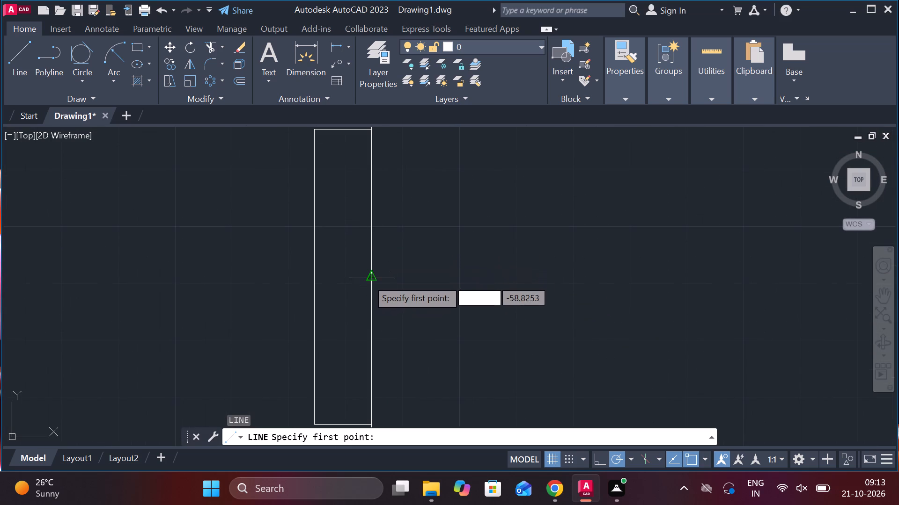
click(367, 279)
scroll(354, 285, down, 3)
middle_drag(296, 274, 457, 315)
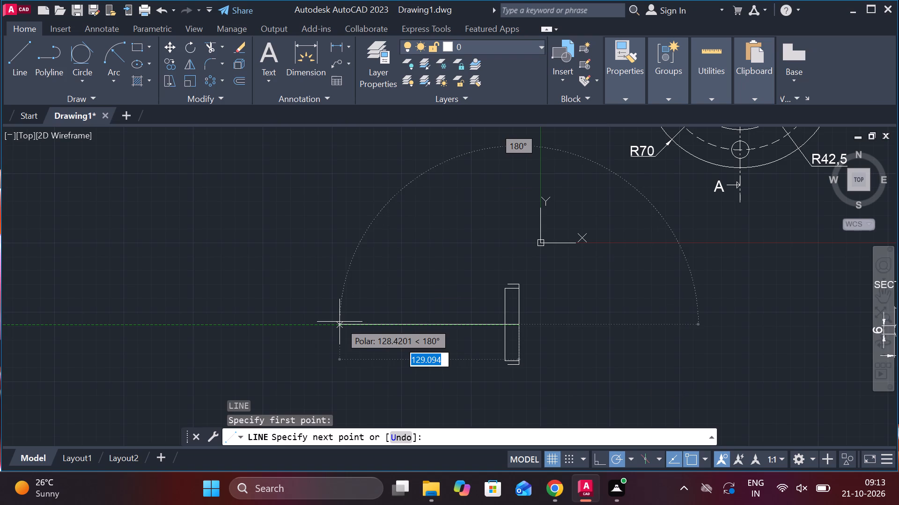
click(428, 325)
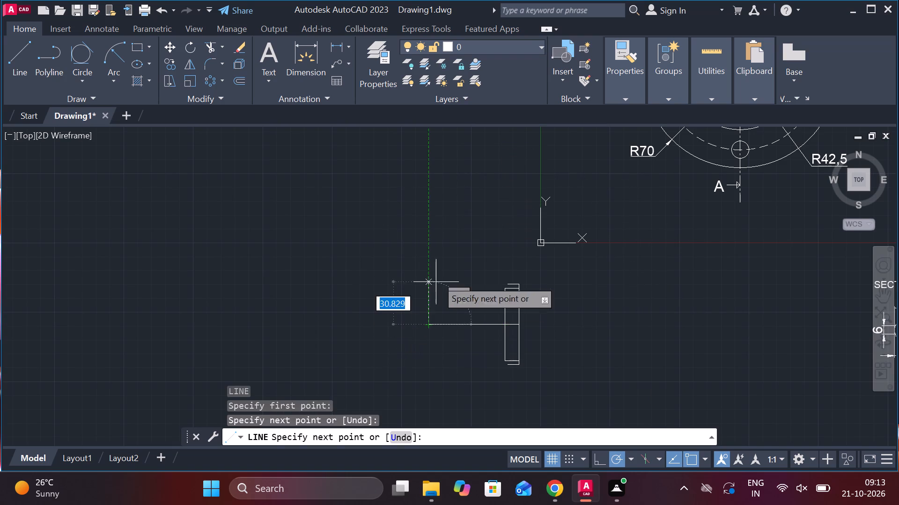
key(Escape)
Draw a circle of diameter 85 centred on the free left end of the horizontal line.
text(C)
key(space)
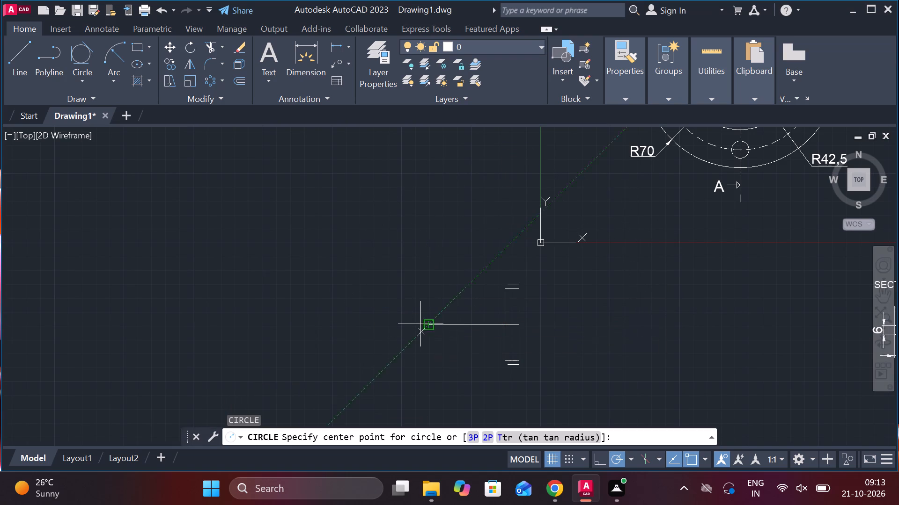
click(424, 324)
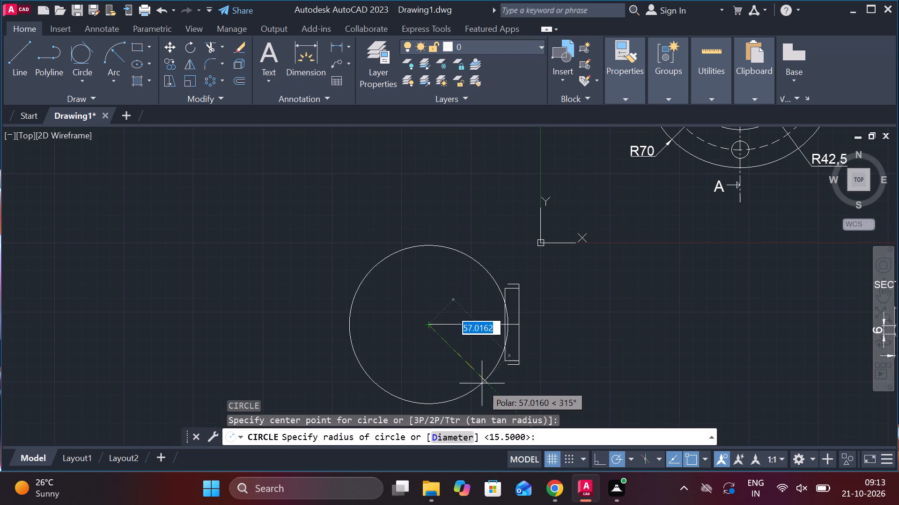
text(D)
key(space)
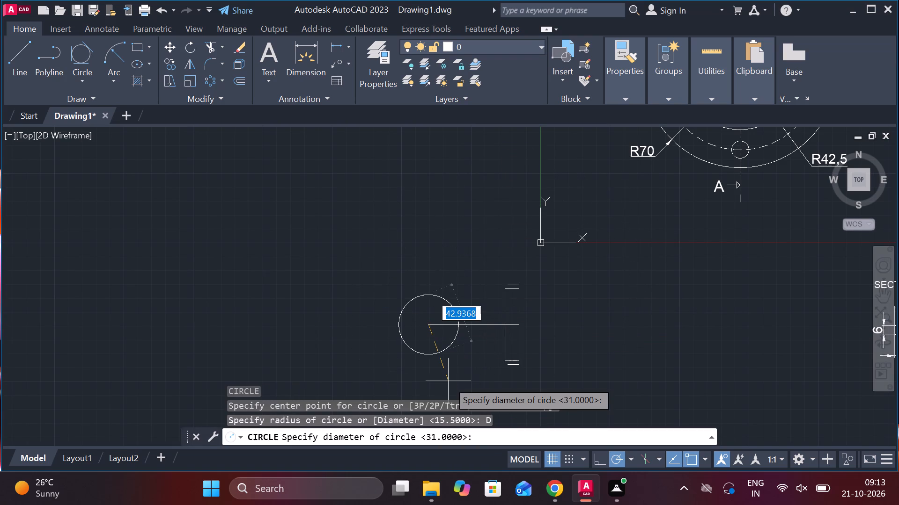
text(85)
key(space)
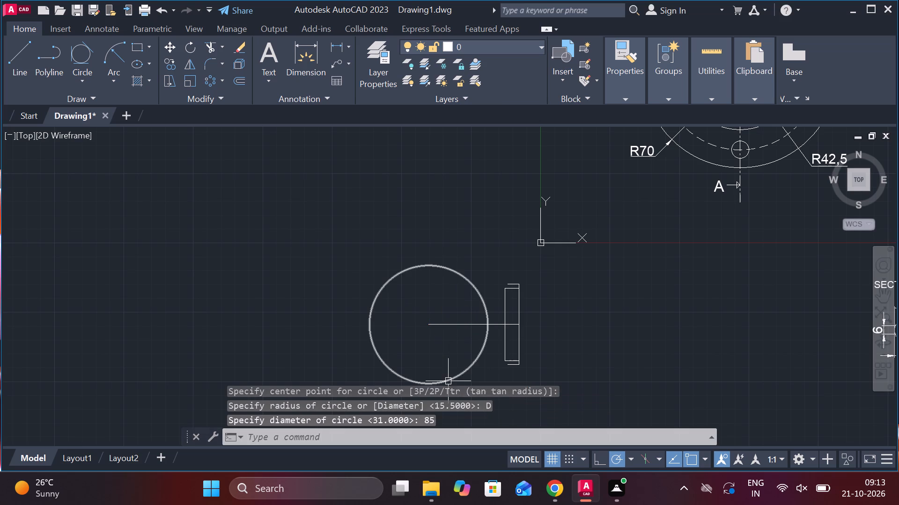
Draw a horizontal guide line rightwards from the circle's top quadrant, running past the part profile.
middle_drag(456, 309, 447, 309)
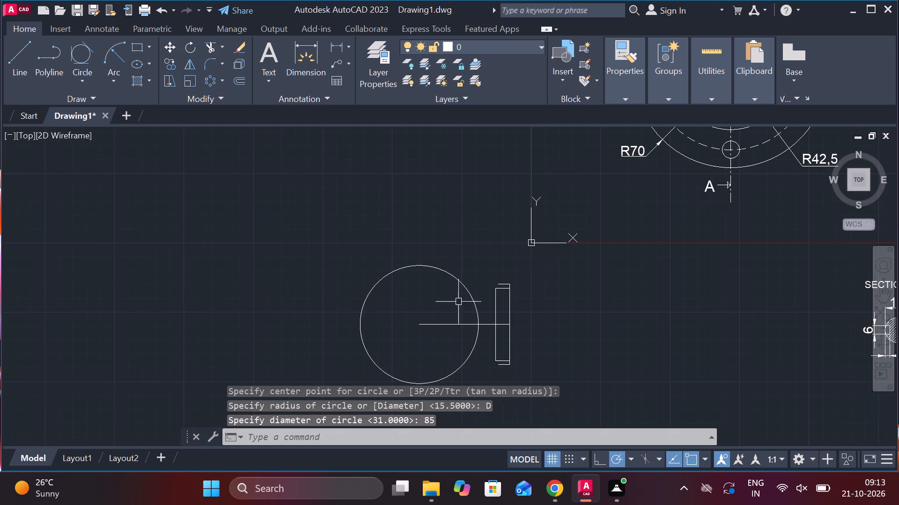
scroll(470, 277, up, 1)
key(l)
key(Return)
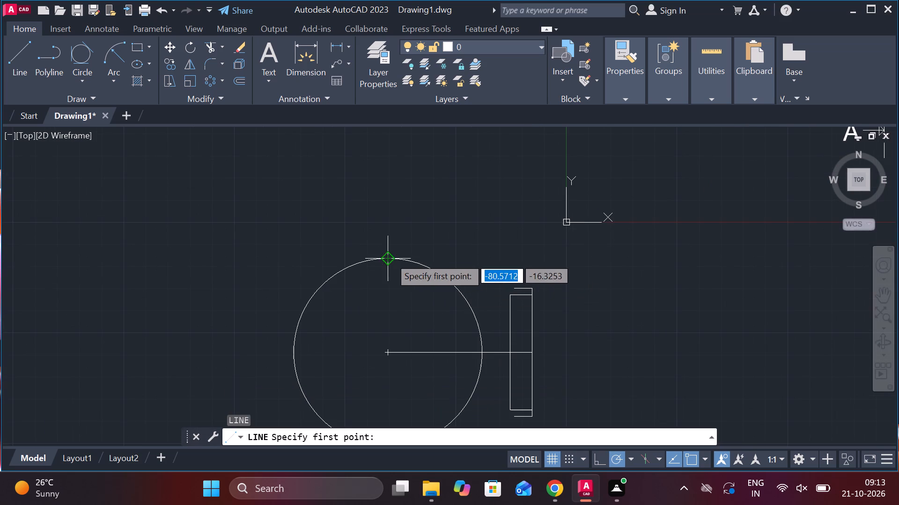
click(390, 257)
click(632, 268)
key(Escape)
Draw a horizontal guide line about 105 long rightwards from the circle's bottom quadrant, past the part profile.
scroll(623, 299, down, 2)
middle_drag(616, 312, 599, 248)
scroll(508, 343, up, 2)
key(space)
click(520, 214)
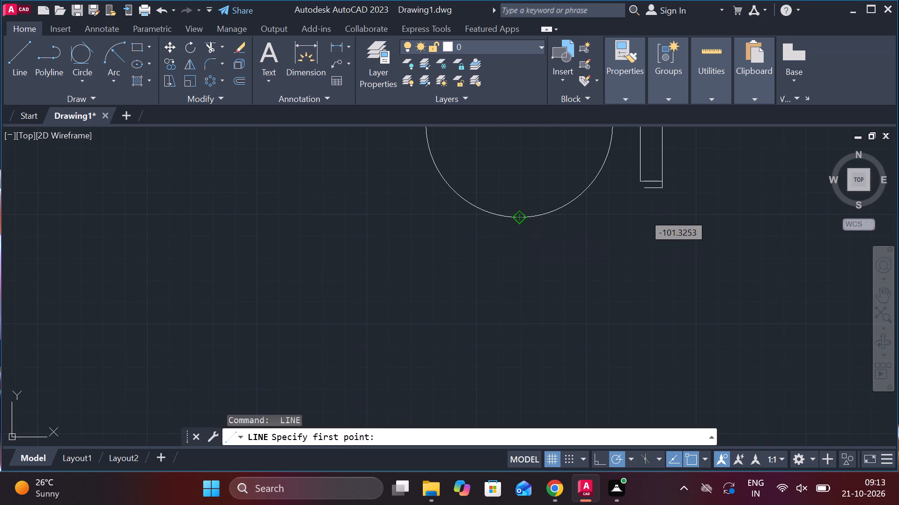
middle_drag(593, 216, 517, 310)
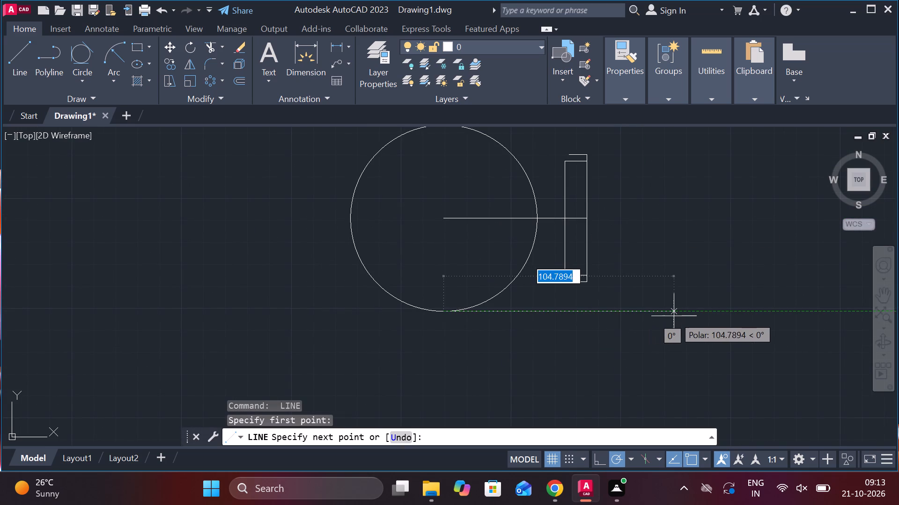
click(674, 316)
key(Escape)
Draw a vertical line upwards from the left end of the upper 8-long line, crossing the top guide line.
middle_drag(669, 253, 545, 295)
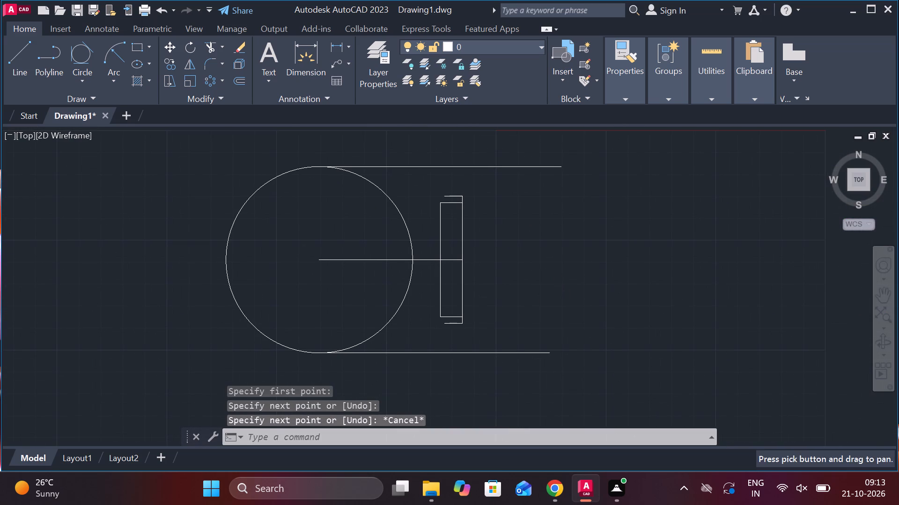
middle_drag(489, 275, 539, 333)
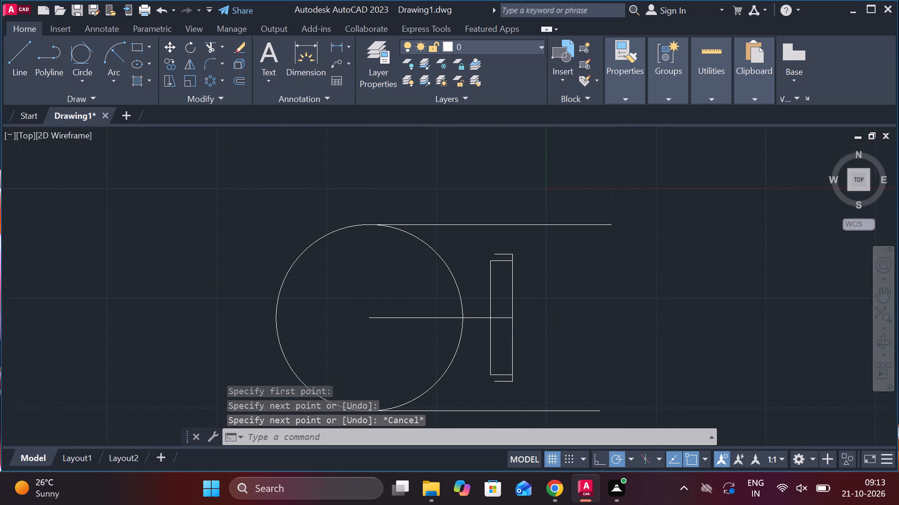
key(l)
key(Return)
scroll(490, 250, up, 2)
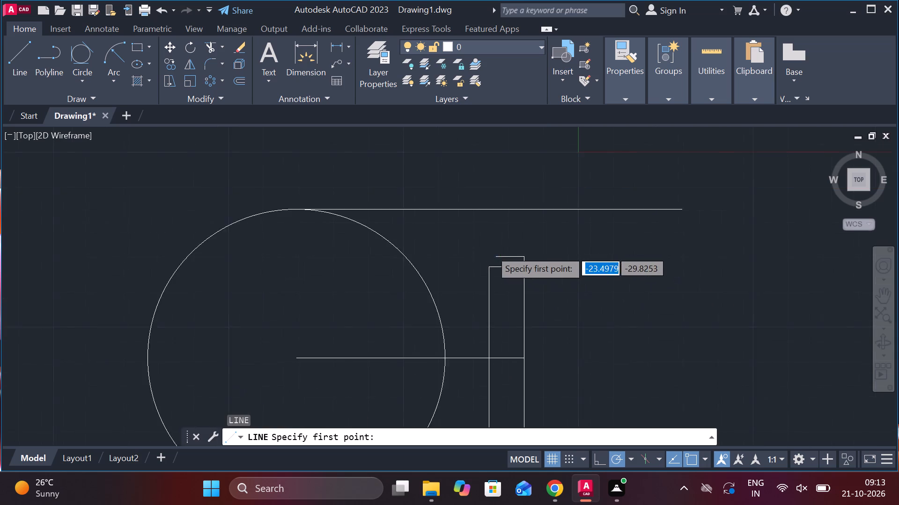
scroll(490, 250, up, 1)
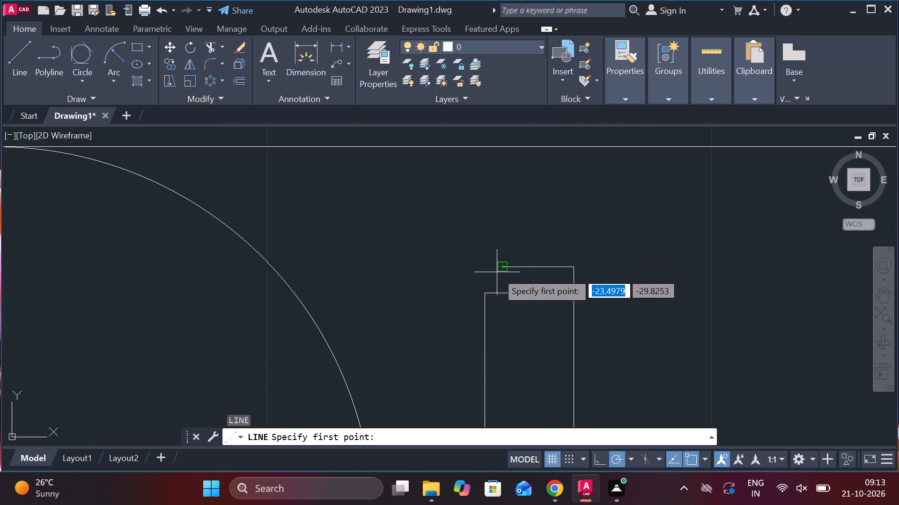
click(499, 268)
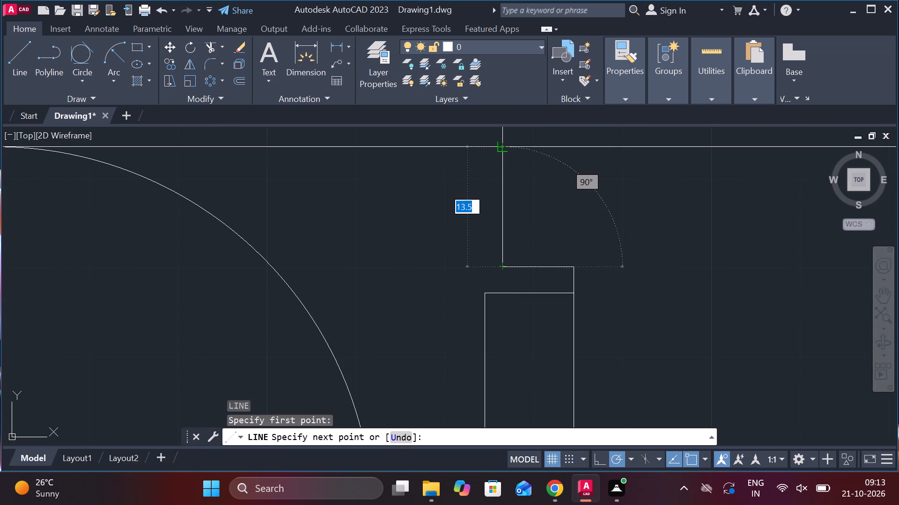
middle_drag(514, 137, 520, 217)
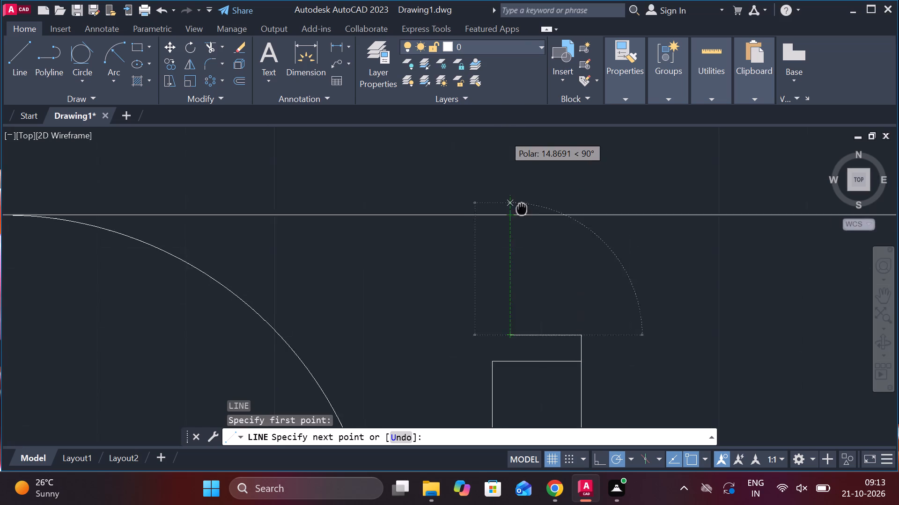
middle_drag(520, 217, 519, 219)
click(505, 195)
key(Escape)
Trim the vertical line's overshoot above the top guide line, and remove the guide line on both sides of it.
text(TR)
key(space)
click(507, 199)
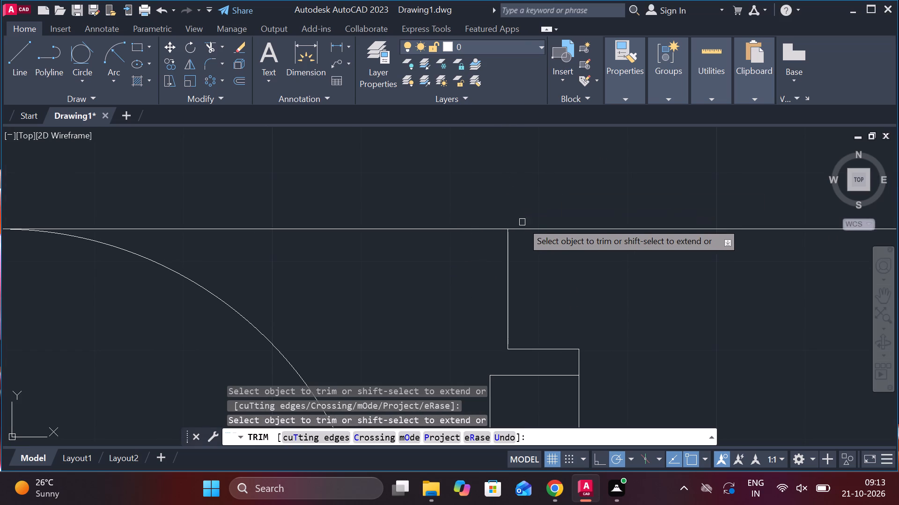
click(529, 226)
click(484, 230)
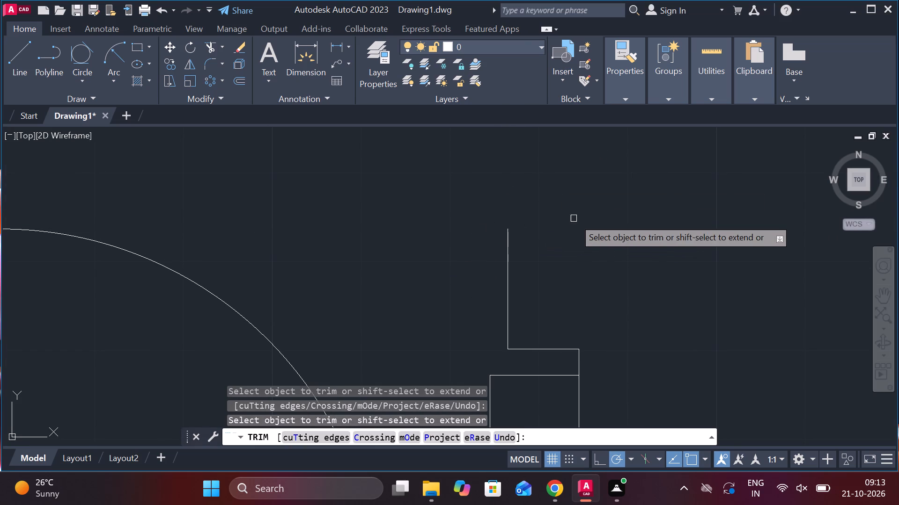
key(Escape)
Outline the upper flange from the vertical line's top end: 6 leftwards and 16.5 downwards, level with the rectangle's top edge.
key(l)
key(Return)
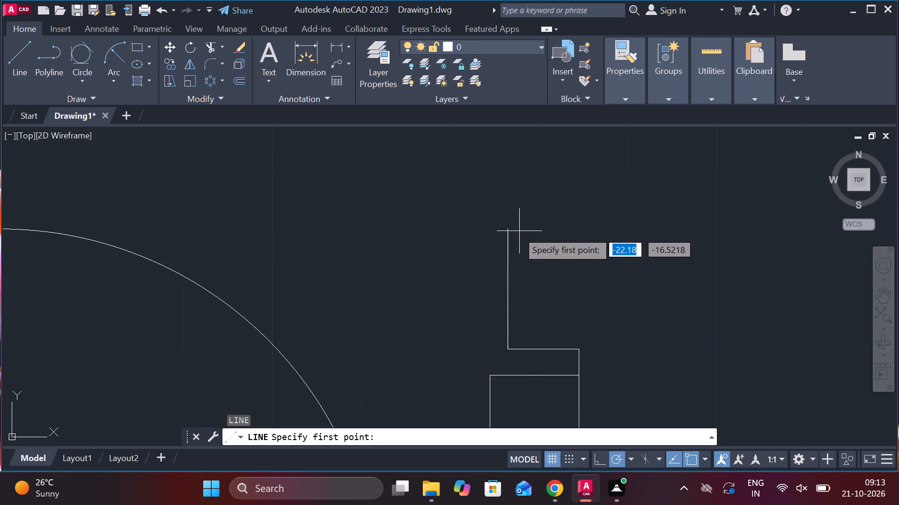
click(510, 228)
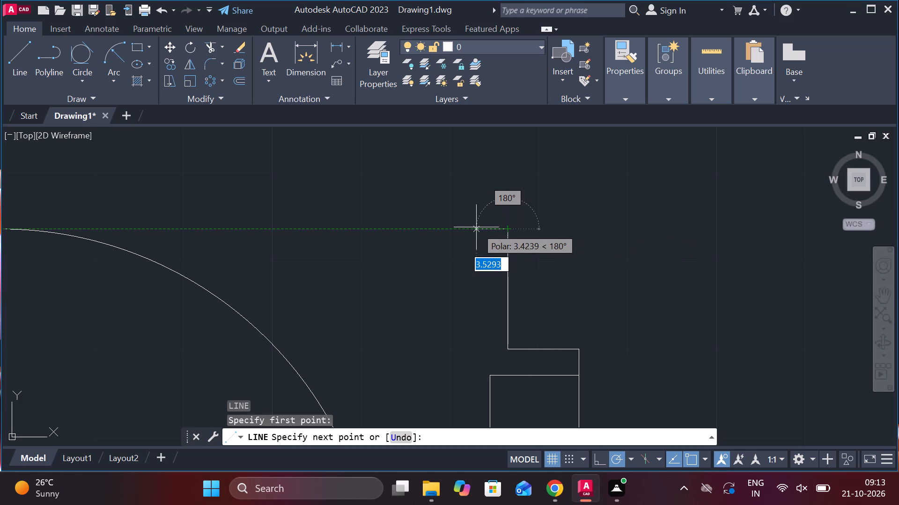
key(6)
key(Return)
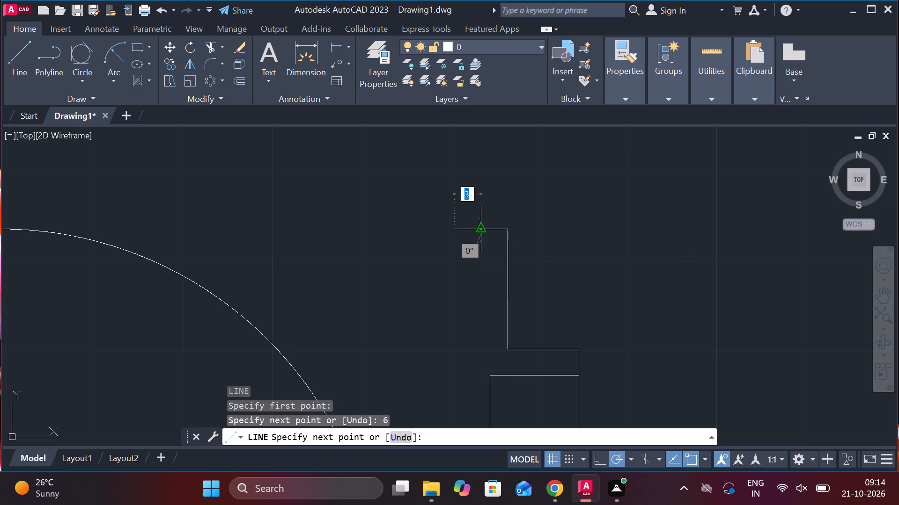
click(460, 377)
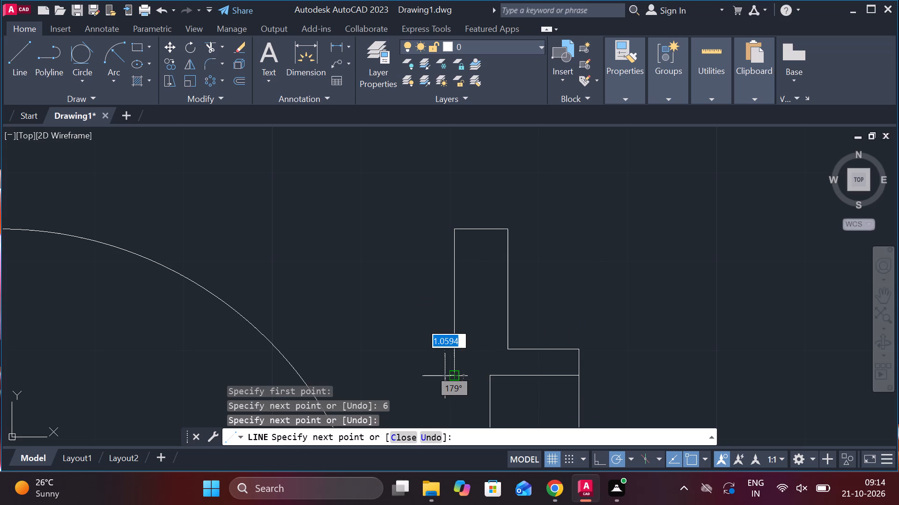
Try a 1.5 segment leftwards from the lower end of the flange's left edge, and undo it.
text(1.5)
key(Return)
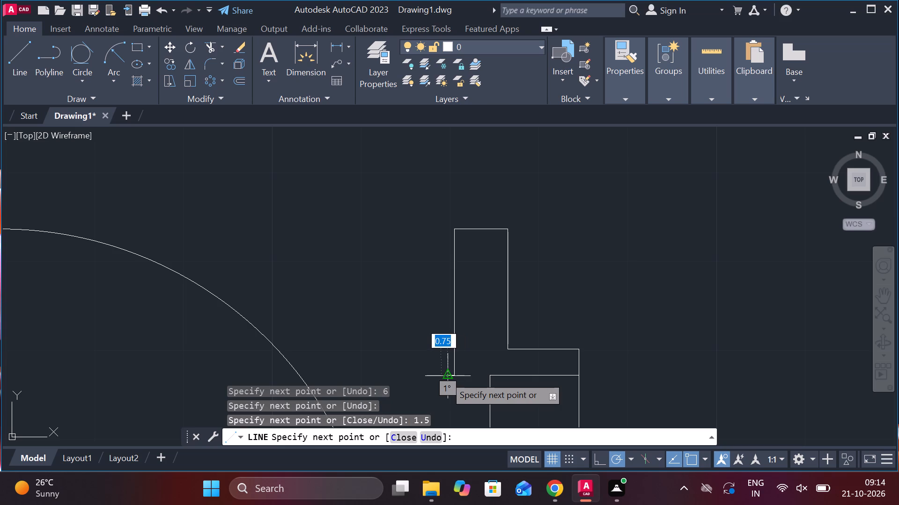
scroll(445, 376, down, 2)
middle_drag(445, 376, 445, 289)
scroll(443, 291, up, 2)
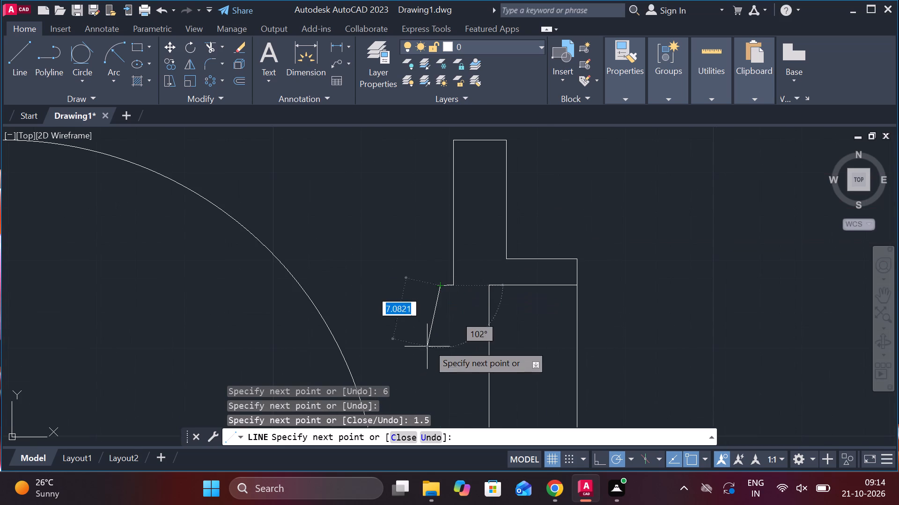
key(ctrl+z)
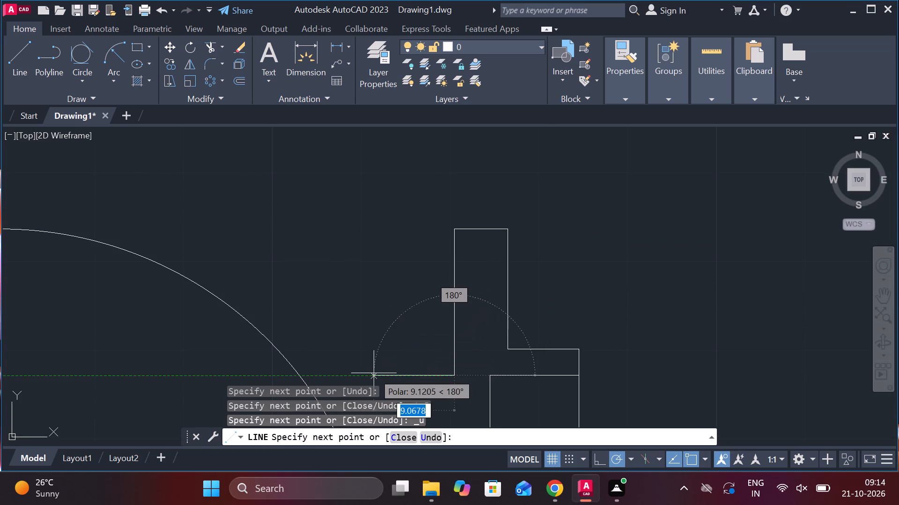
Continue the outline from the flange's lower left corner: 1.5 leftwards, 52 downwards and 1.5 rightwards.
text(1.5)
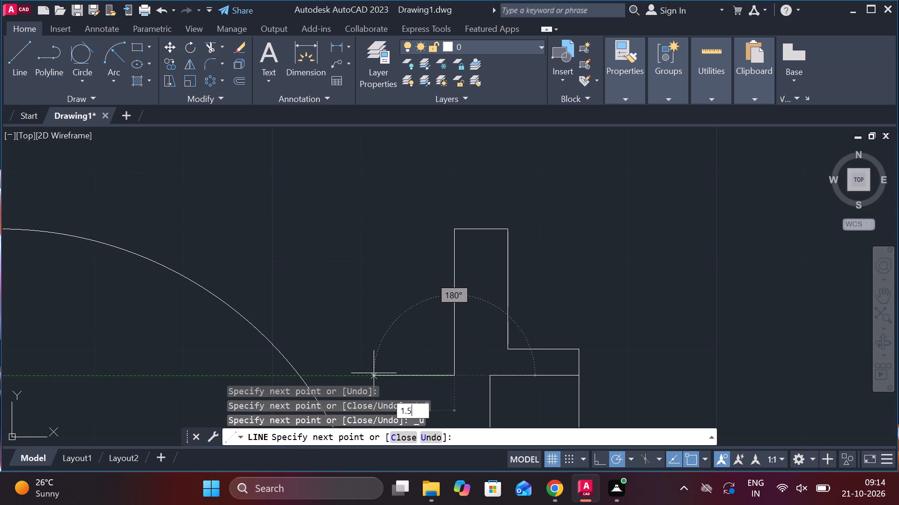
key(Return)
middle_drag(382, 372, 375, 179)
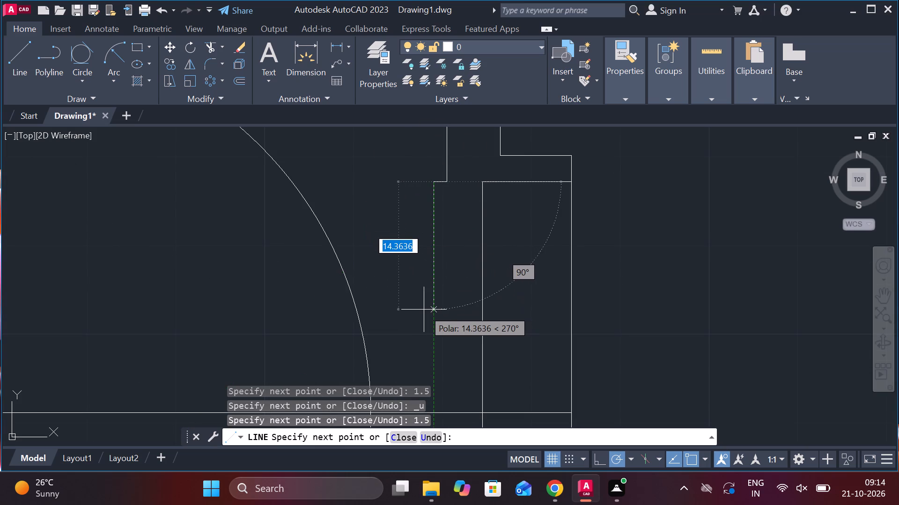
text(52)
key(Return)
scroll(424, 310, down, 2)
middle_drag(424, 310, 424, 203)
scroll(439, 325, up, 3)
scroll(439, 351, down, 3)
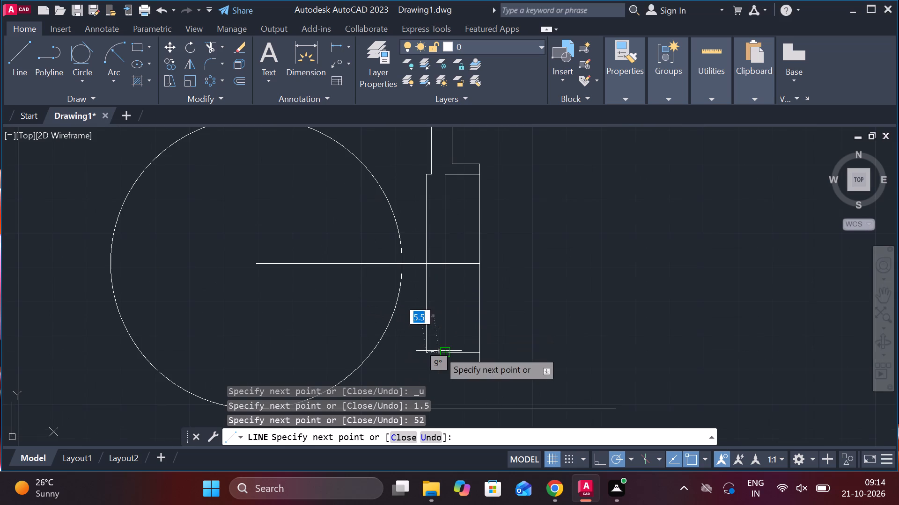
scroll(439, 351, up, 3)
text(1.5)
key(Return)
Continue the outline vertically down from the end of the 1.5 segment to the bottom guide line.
middle_drag(439, 351, 450, 286)
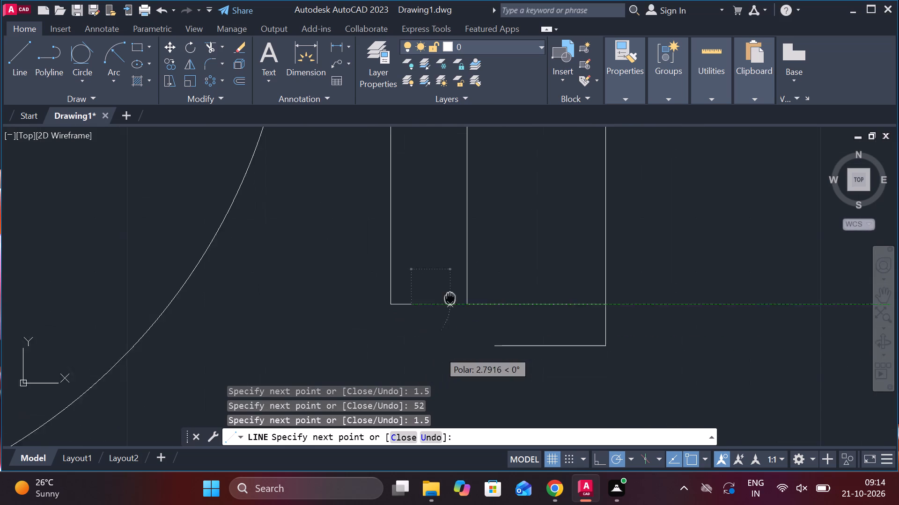
middle_drag(450, 286, 448, 271)
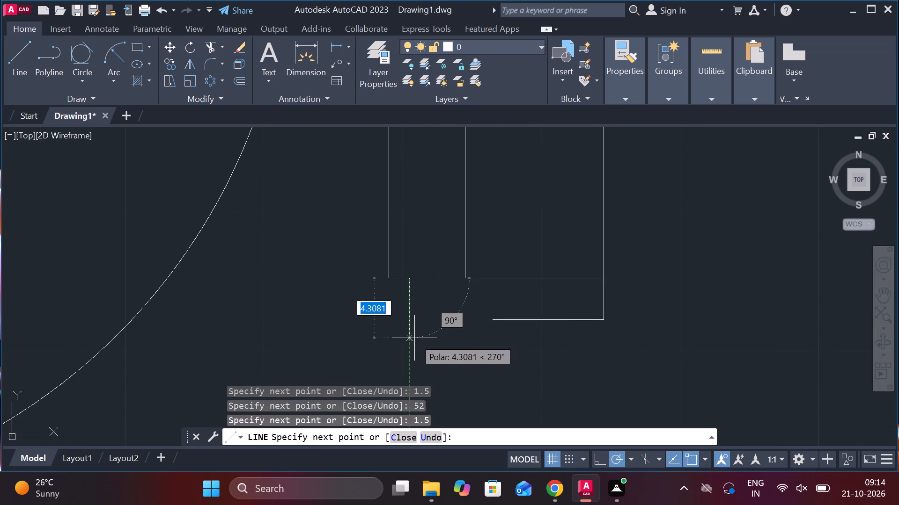
scroll(414, 338, down, 2)
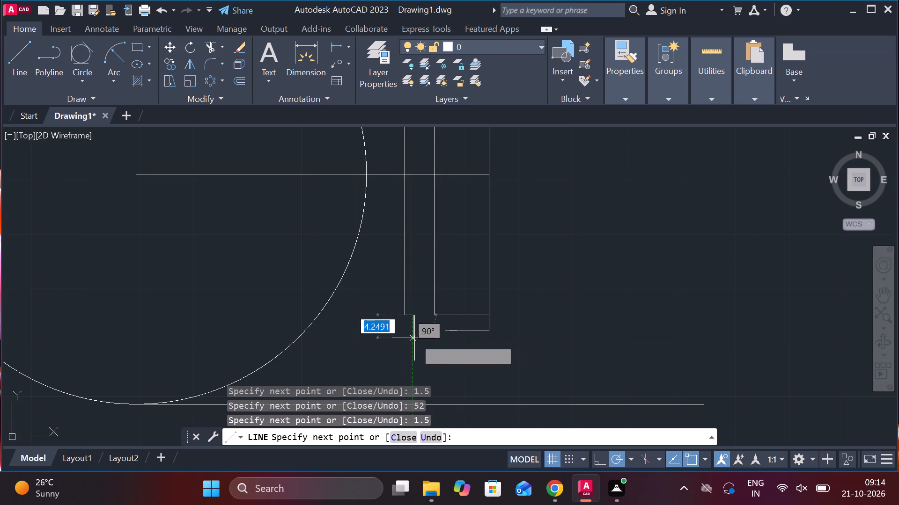
middle_drag(414, 338, 422, 258)
click(418, 333)
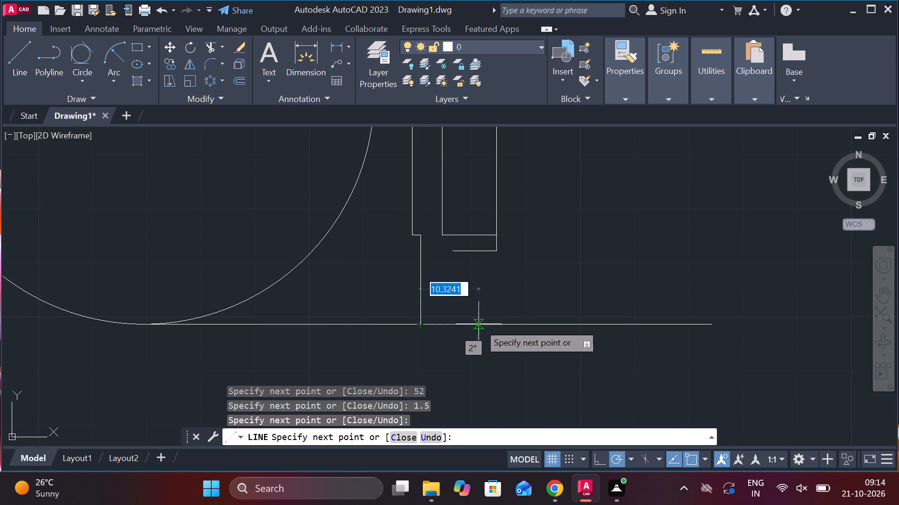
key(Escape)
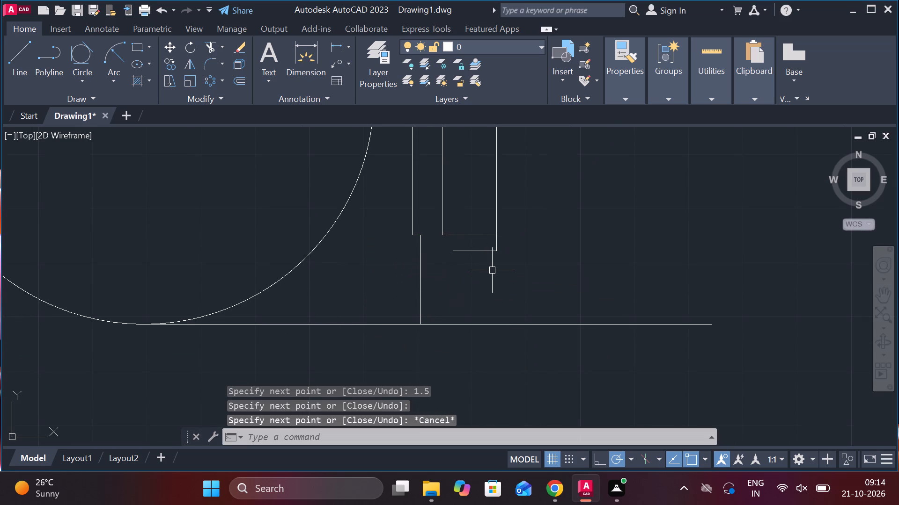
Draw the lower flange's other side, a vertical line from the free end of the hub's lower edge to the bottom guide line.
key(l)
key(Return)
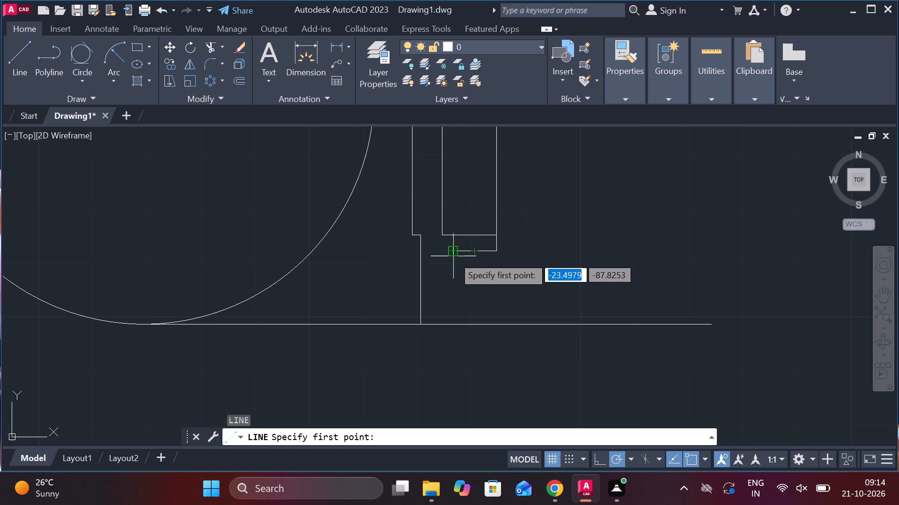
click(453, 256)
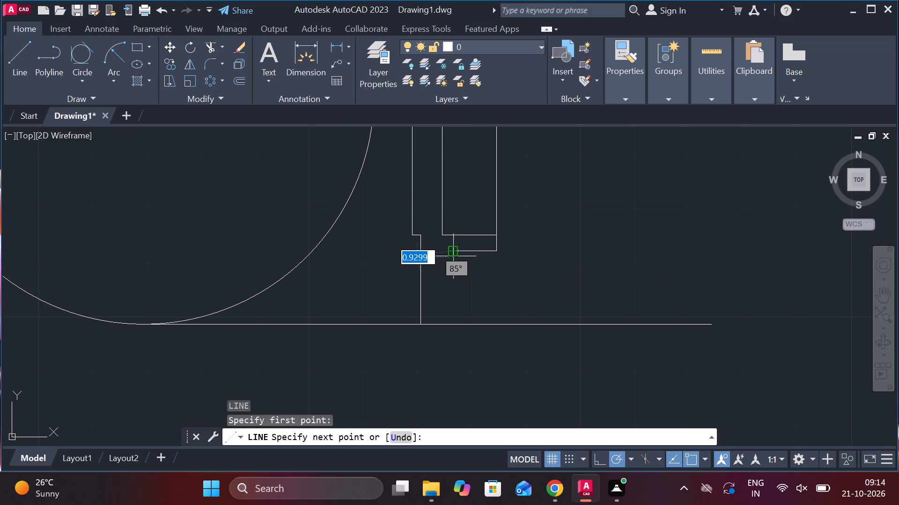
click(450, 325)
key(Escape)
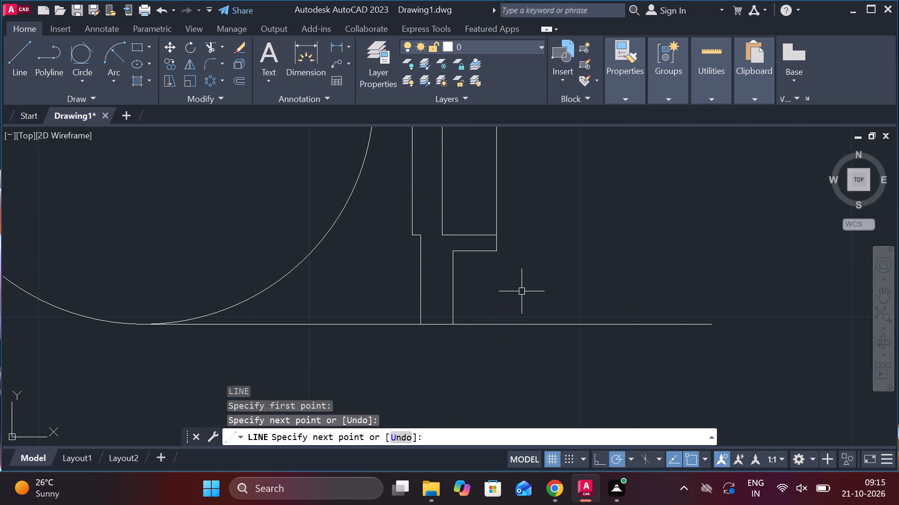
Trim the bottom guide line on both sides of the lower flange, leaving only the flange's bottom edge.
text(TR)
key(space)
click(507, 325)
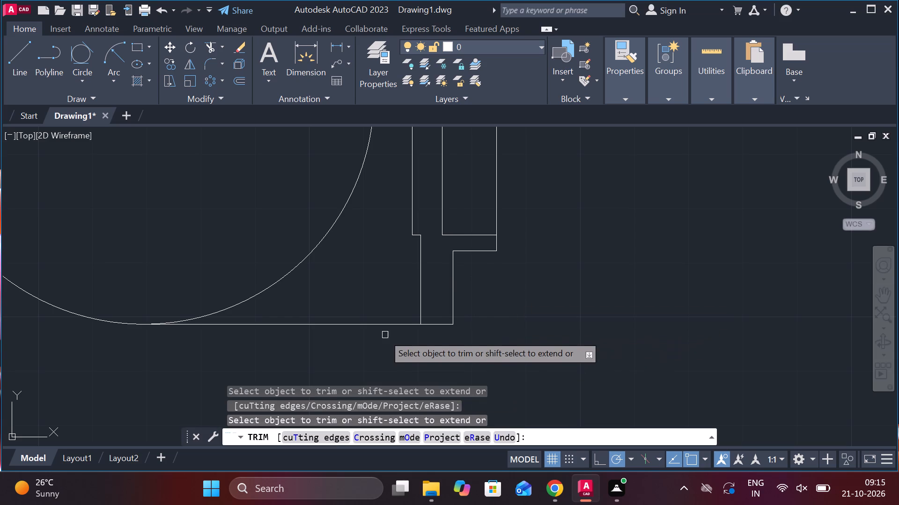
click(373, 323)
scroll(373, 317, down, 3)
key(Escape)
Draw a circle of radius 22.5 concentric with the large circle in the front view.
scroll(401, 255, up, 2)
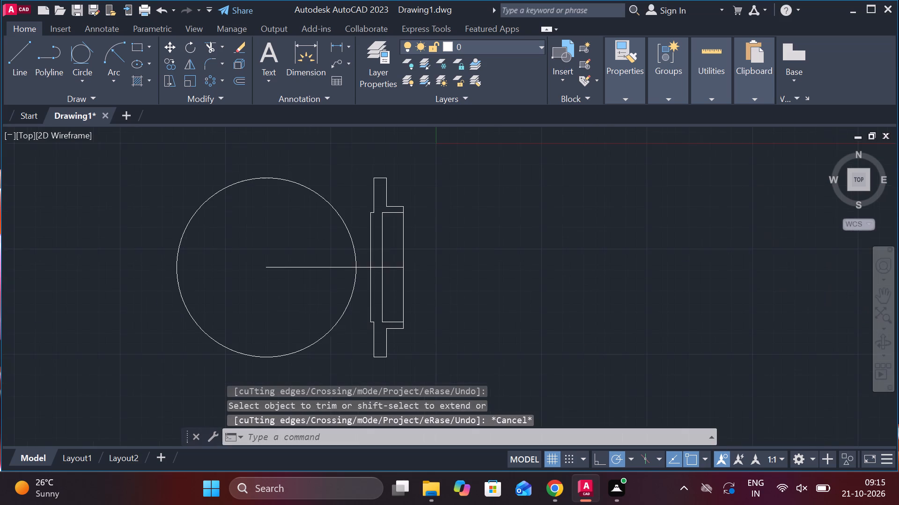
middle_drag(443, 280, 476, 271)
middle_drag(469, 277, 464, 254)
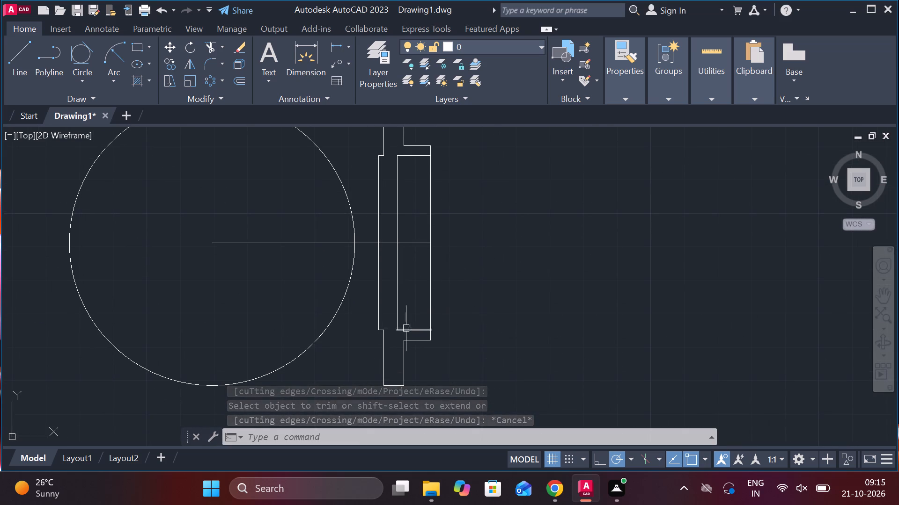
scroll(347, 340, up, 1)
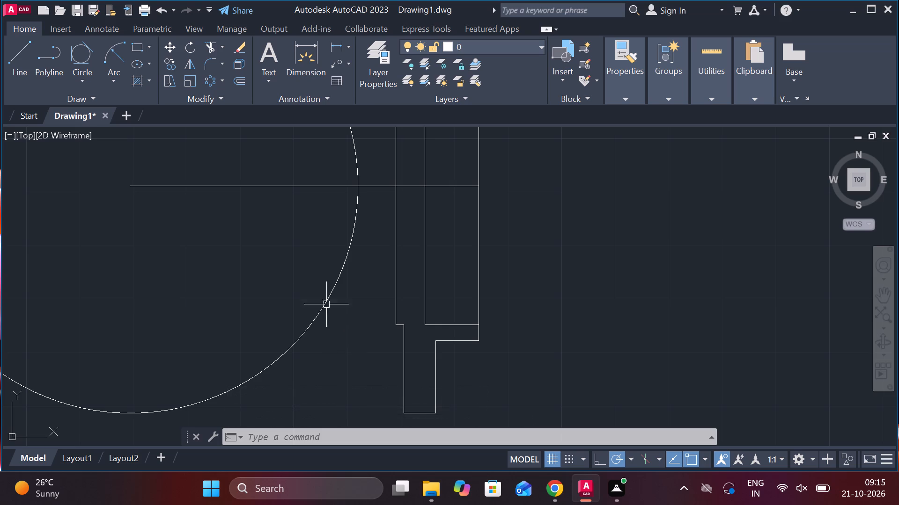
middle_drag(303, 274, 402, 312)
scroll(399, 311, down, 1)
middle_drag(341, 298, 376, 322)
text(C)
key(space)
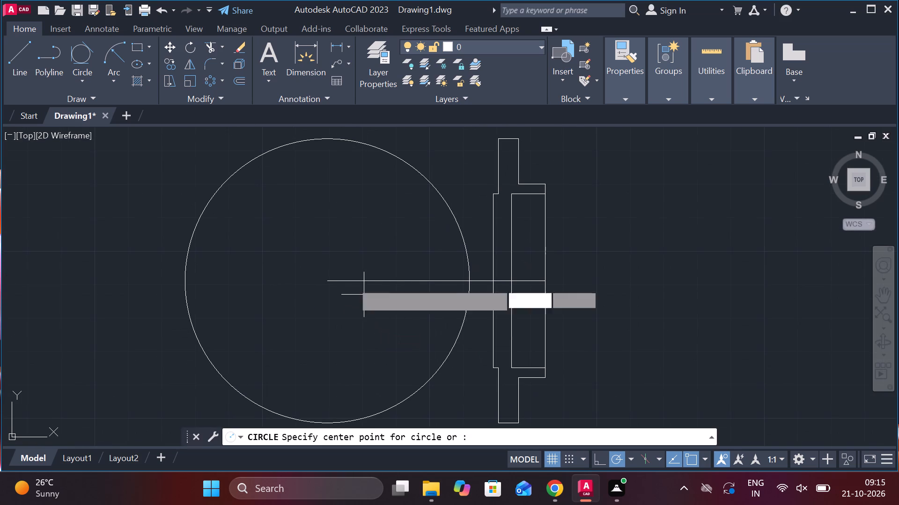
click(335, 279)
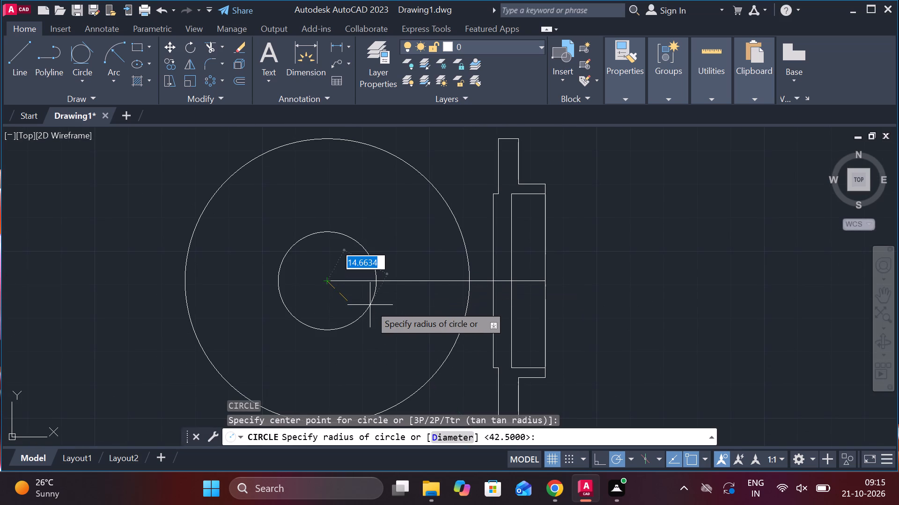
text(22.5)
key(Return)
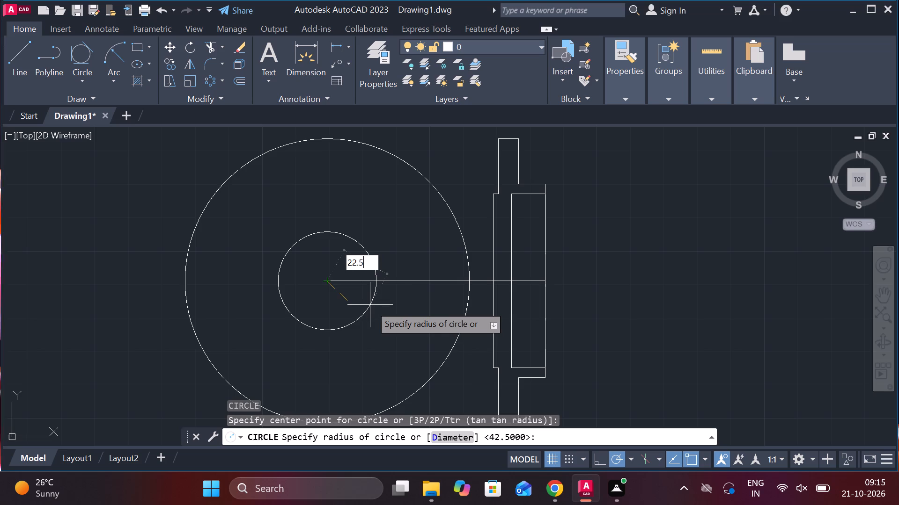
Draw another concentric circle of radius 35 at the same centre.
key(space)
click(331, 278)
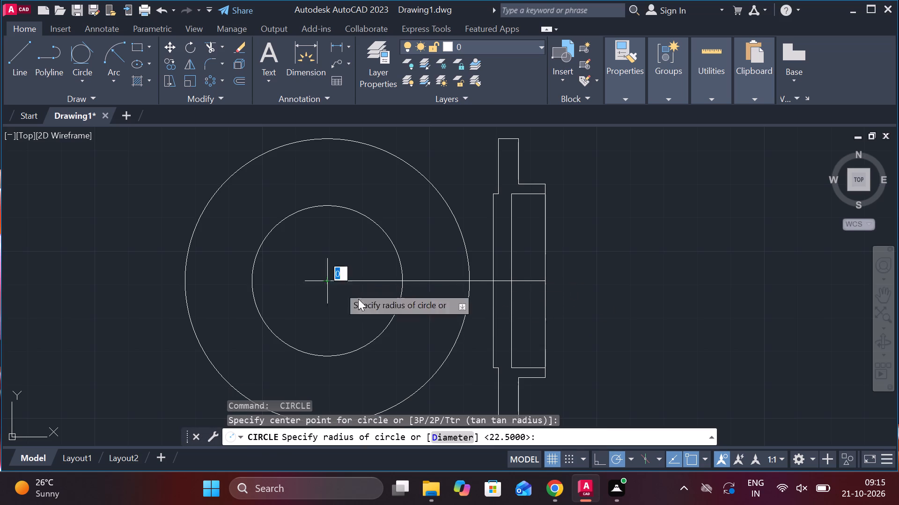
text(35)
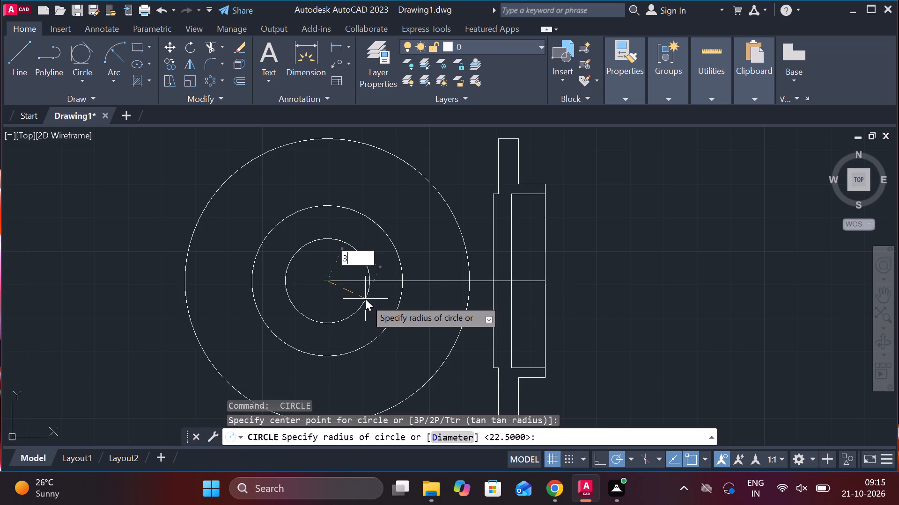
key(Return)
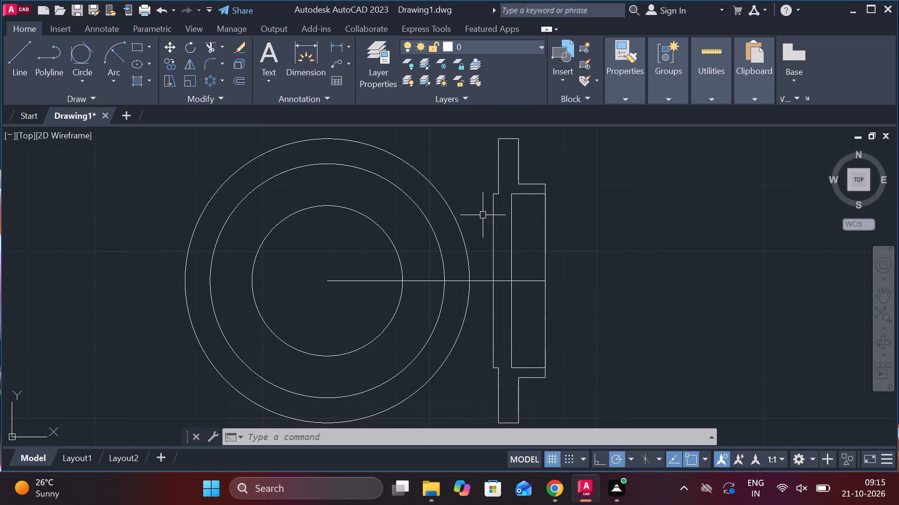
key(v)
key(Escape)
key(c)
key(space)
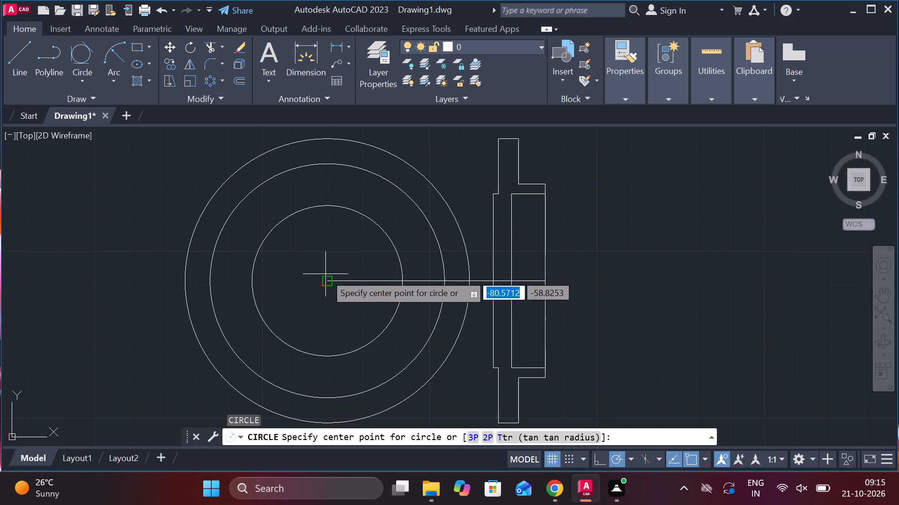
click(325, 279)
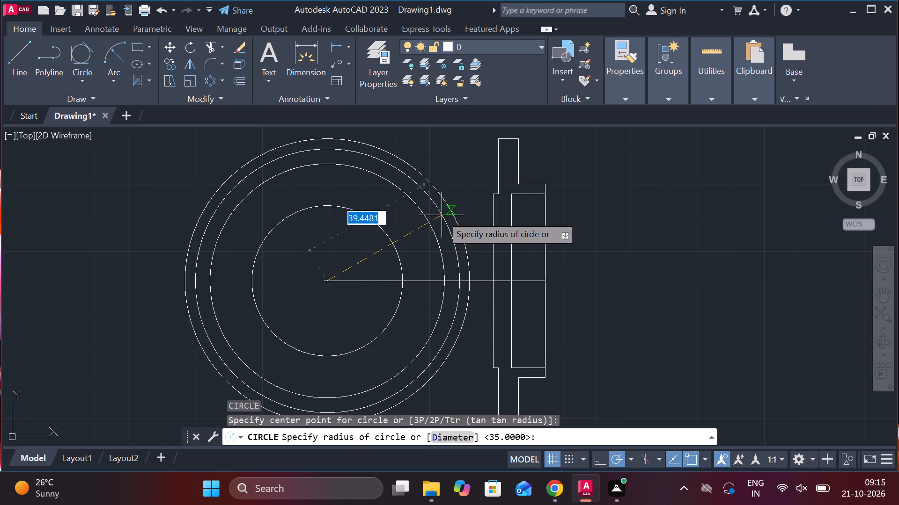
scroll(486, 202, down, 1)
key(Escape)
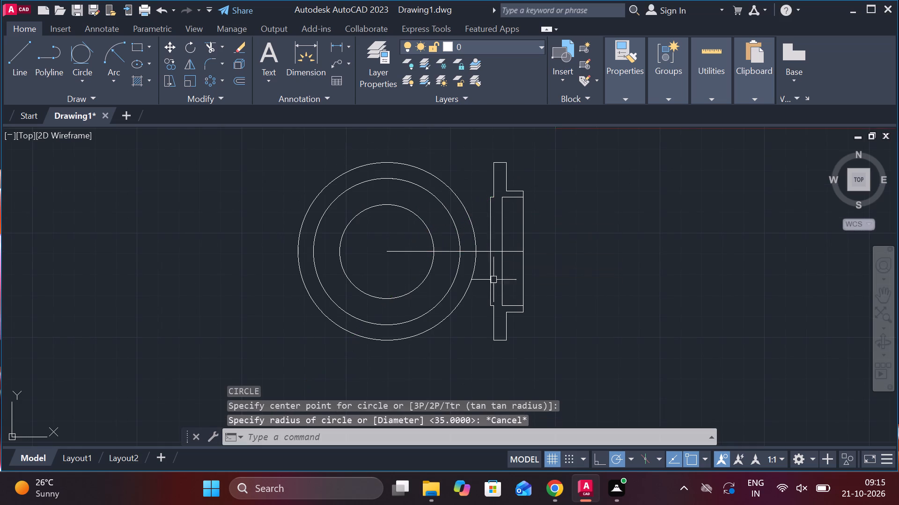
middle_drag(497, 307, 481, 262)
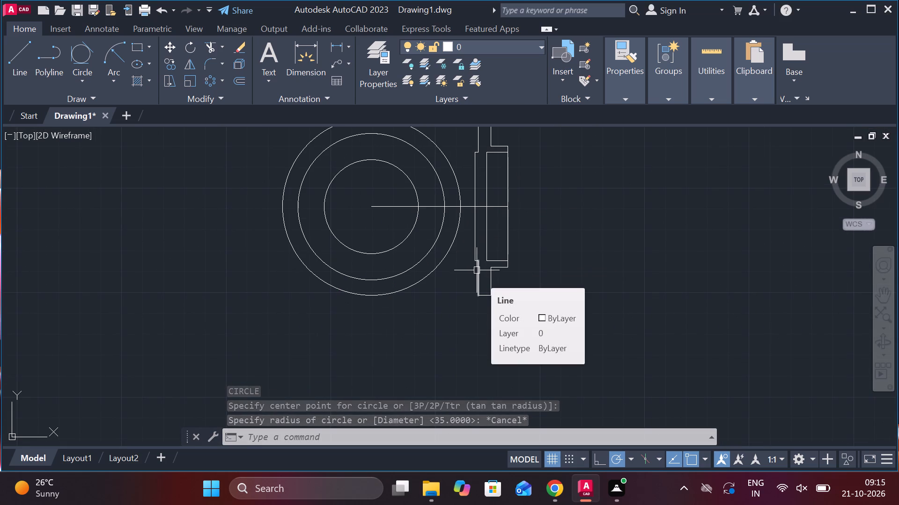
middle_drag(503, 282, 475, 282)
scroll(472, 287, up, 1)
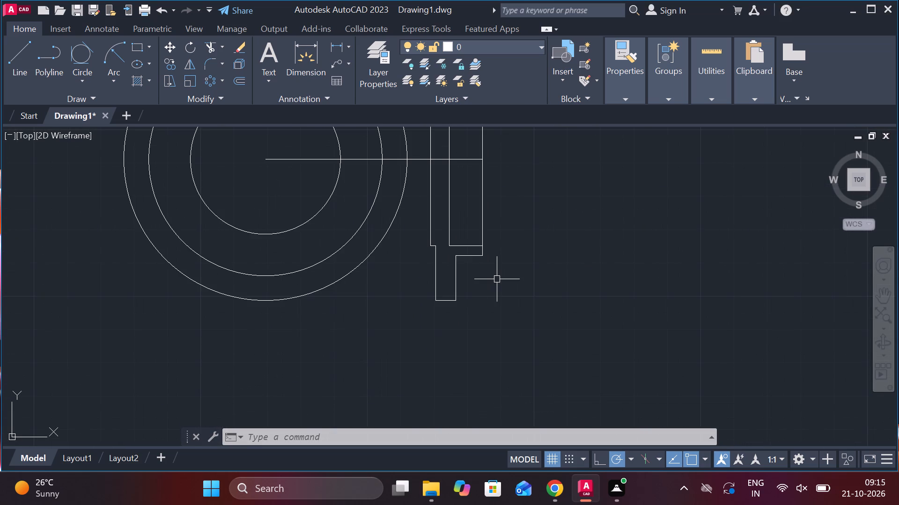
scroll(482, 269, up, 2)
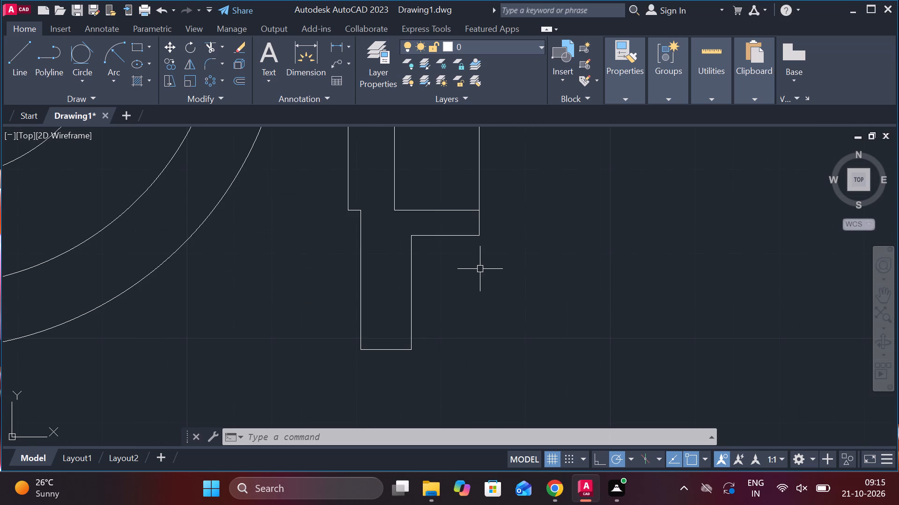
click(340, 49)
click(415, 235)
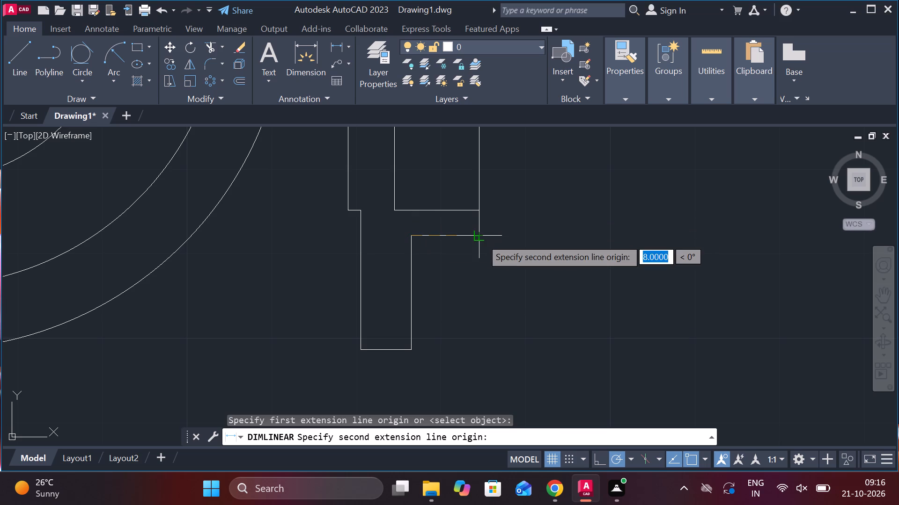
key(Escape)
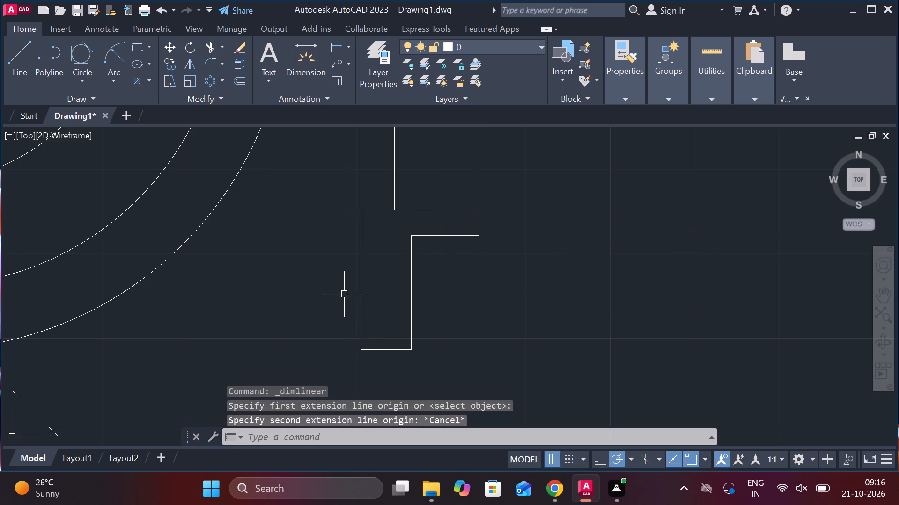
Draw a bolt-hole circle of diameter 6 centred on the top quadrant of the radius 35 circle.
scroll(344, 294, down, 3)
scroll(341, 214, up, 1)
scroll(341, 214, down, 1)
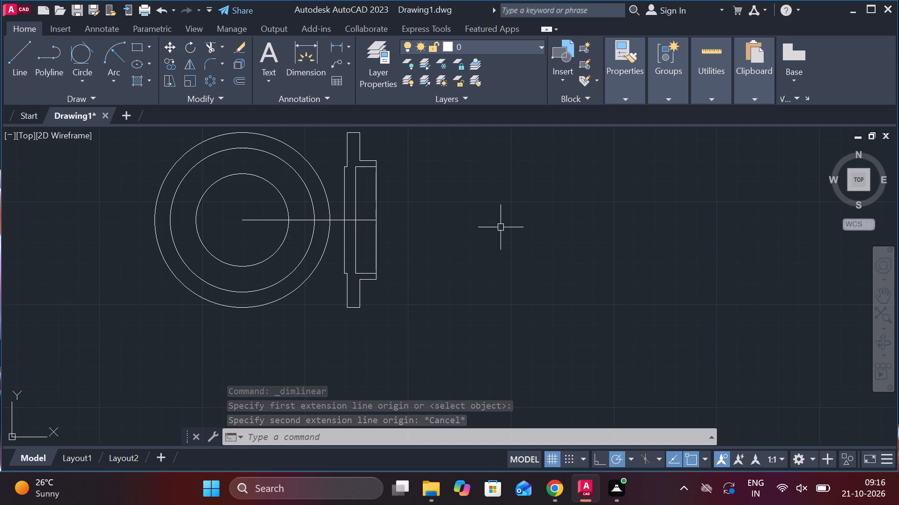
middle_drag(455, 238, 531, 280)
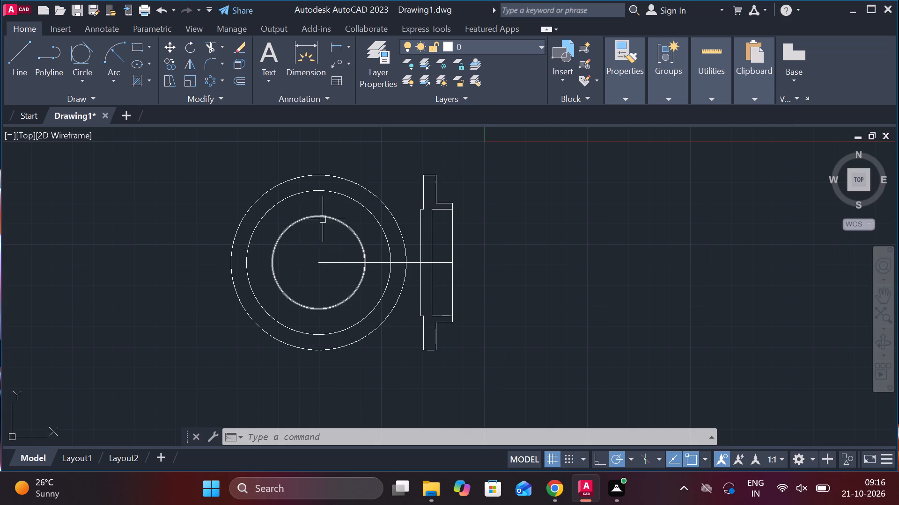
scroll(301, 210, up, 1)
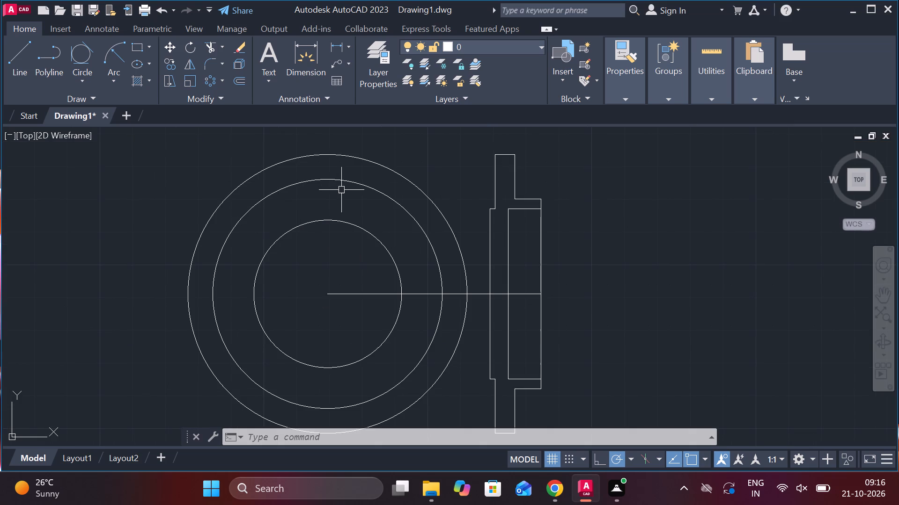
text(C)
key(space)
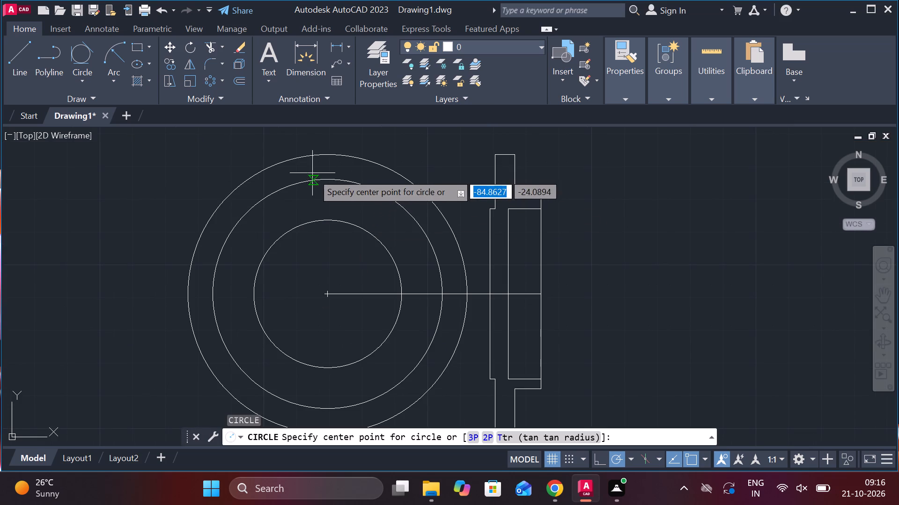
click(329, 177)
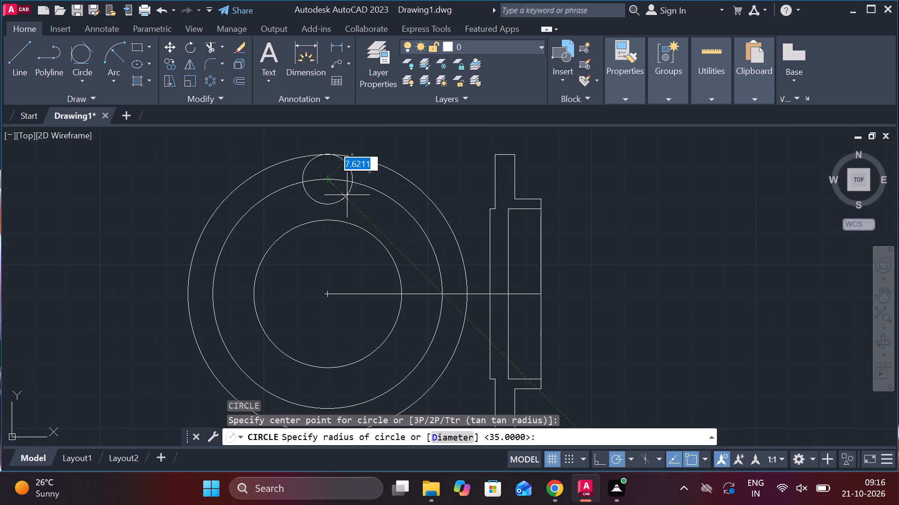
text(D)
key(space)
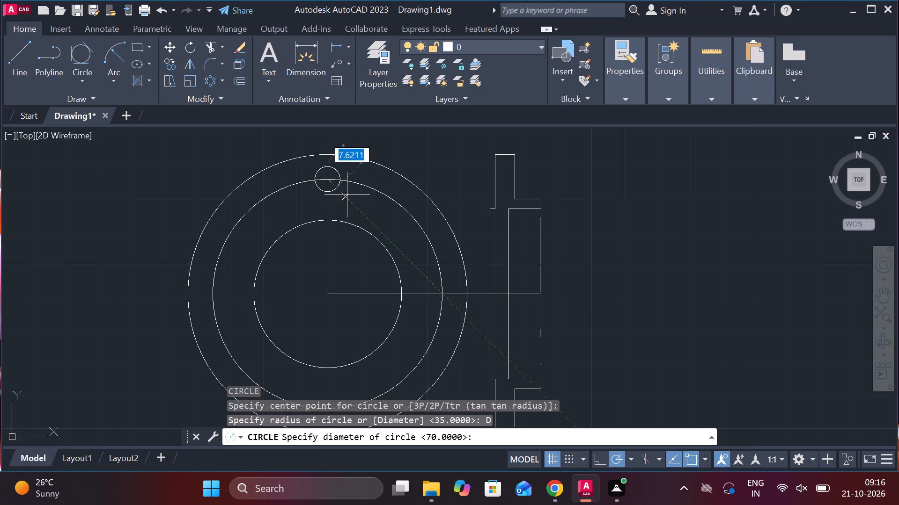
key(6)
key(Return)
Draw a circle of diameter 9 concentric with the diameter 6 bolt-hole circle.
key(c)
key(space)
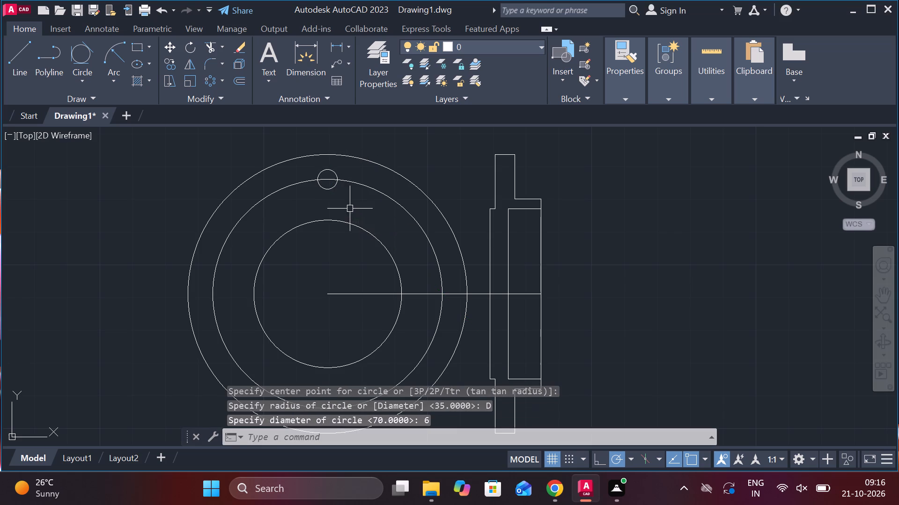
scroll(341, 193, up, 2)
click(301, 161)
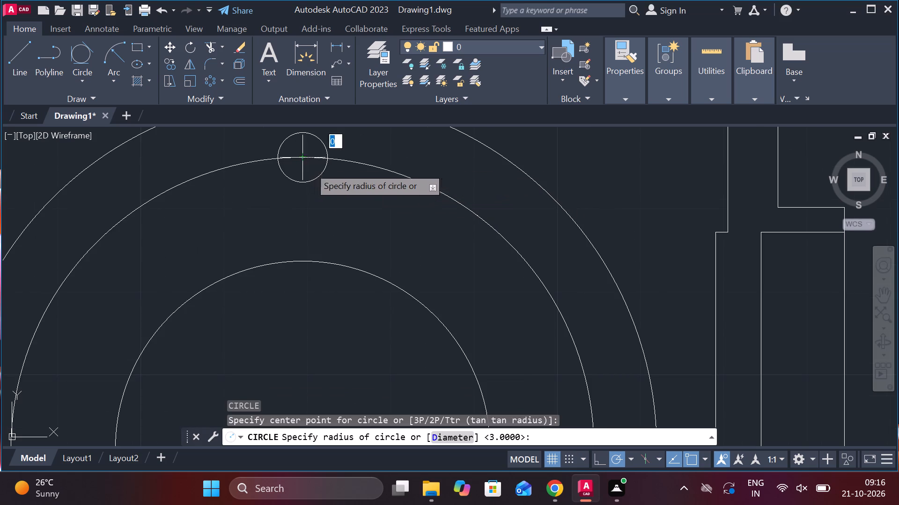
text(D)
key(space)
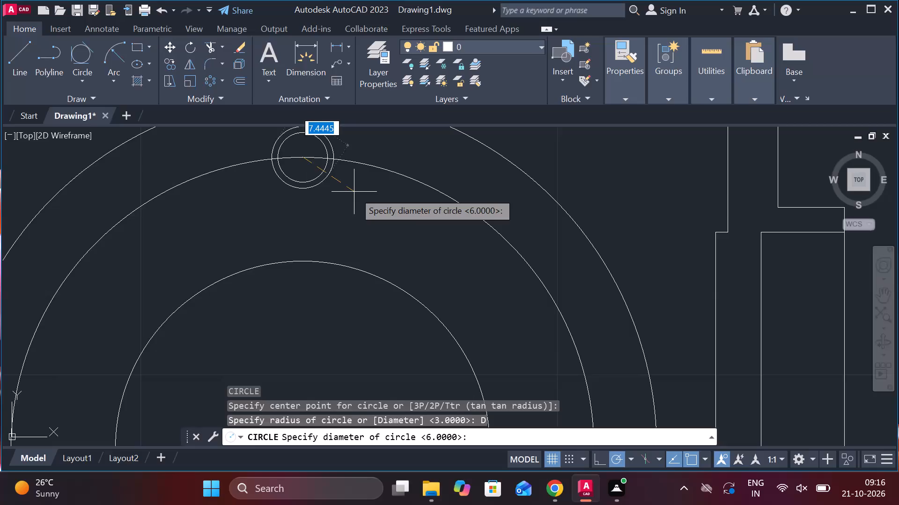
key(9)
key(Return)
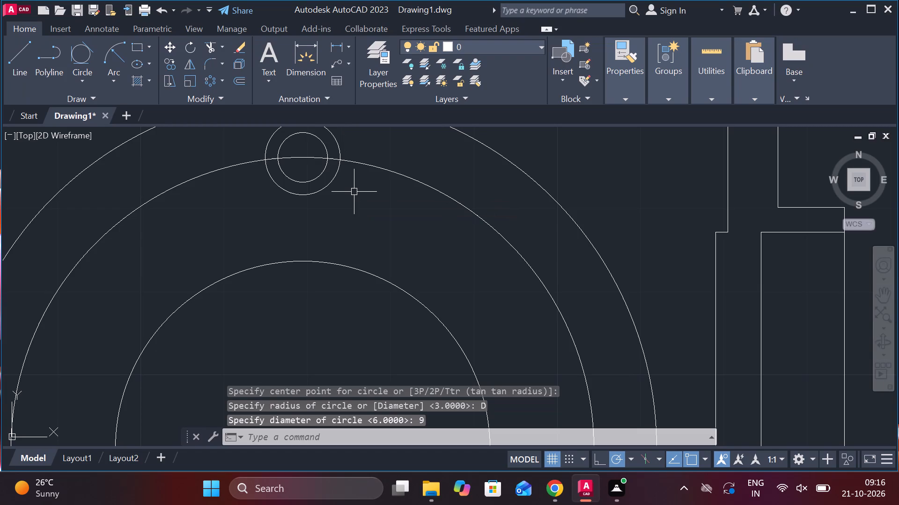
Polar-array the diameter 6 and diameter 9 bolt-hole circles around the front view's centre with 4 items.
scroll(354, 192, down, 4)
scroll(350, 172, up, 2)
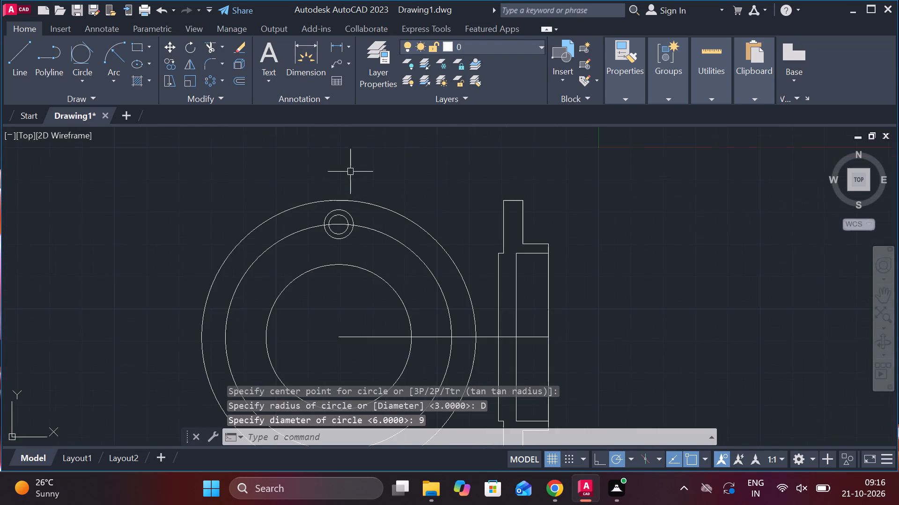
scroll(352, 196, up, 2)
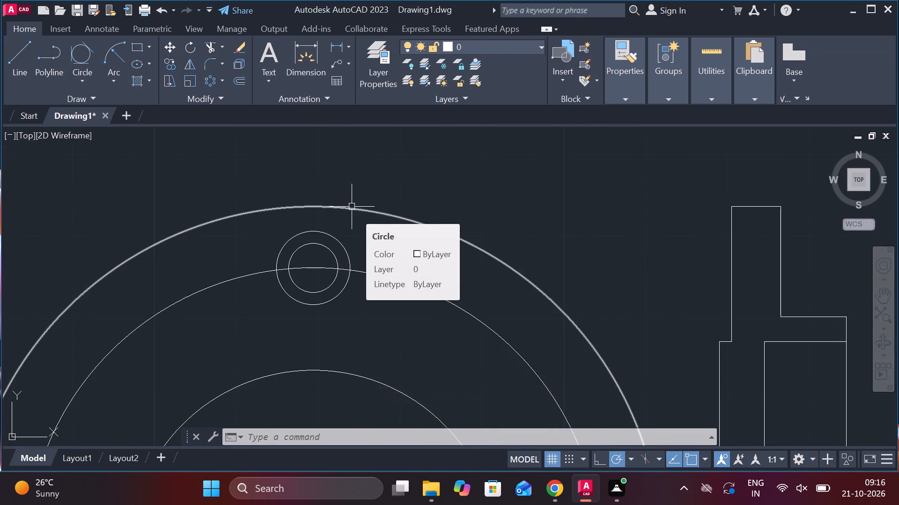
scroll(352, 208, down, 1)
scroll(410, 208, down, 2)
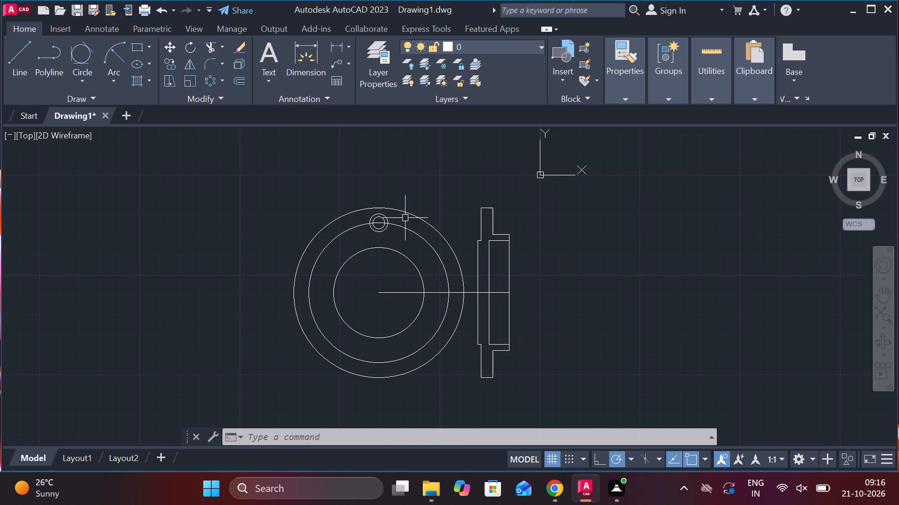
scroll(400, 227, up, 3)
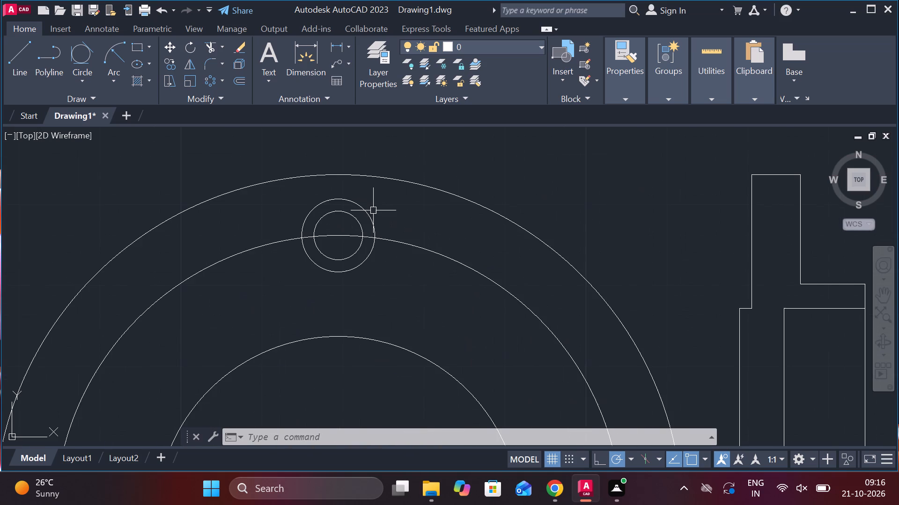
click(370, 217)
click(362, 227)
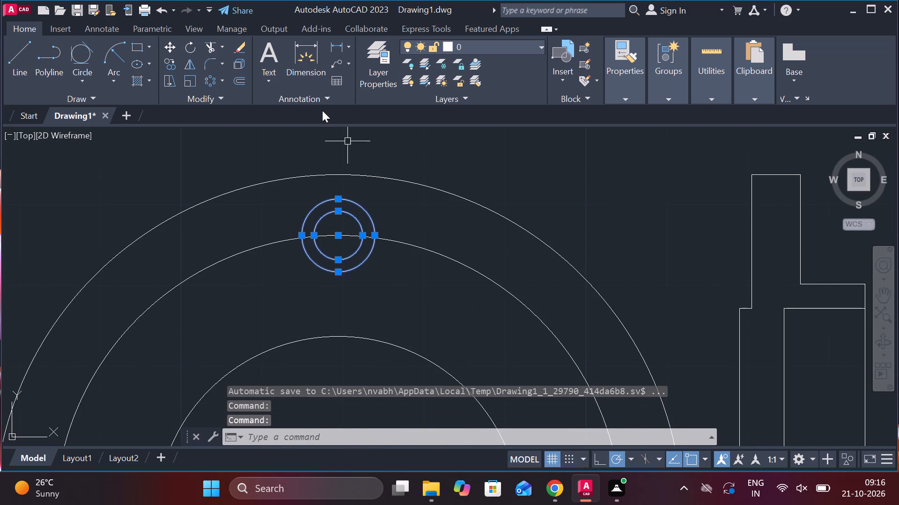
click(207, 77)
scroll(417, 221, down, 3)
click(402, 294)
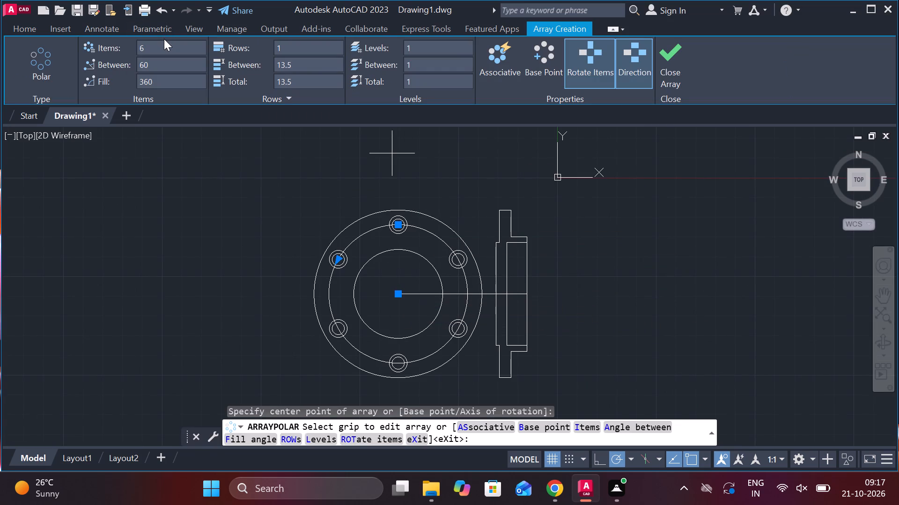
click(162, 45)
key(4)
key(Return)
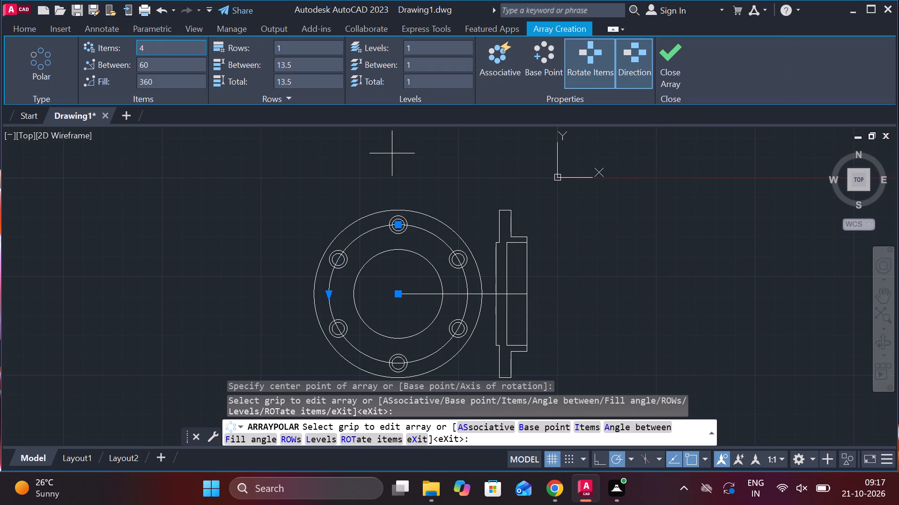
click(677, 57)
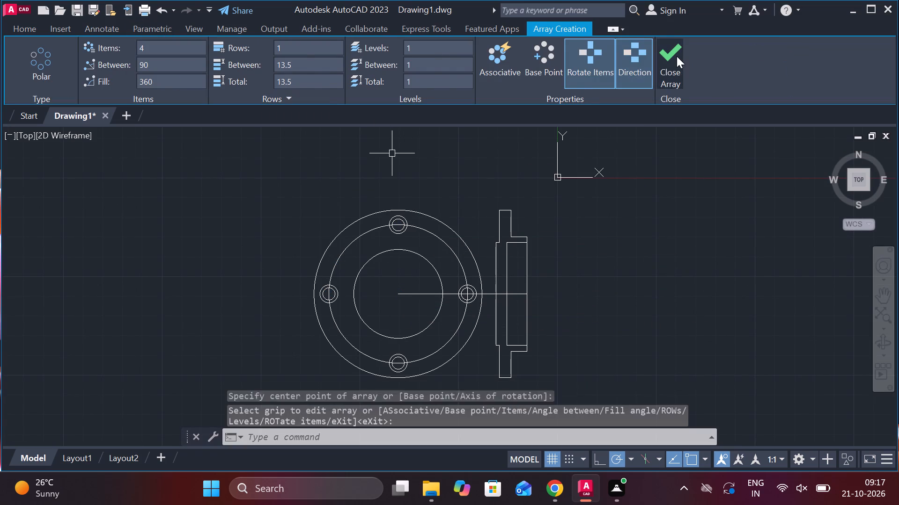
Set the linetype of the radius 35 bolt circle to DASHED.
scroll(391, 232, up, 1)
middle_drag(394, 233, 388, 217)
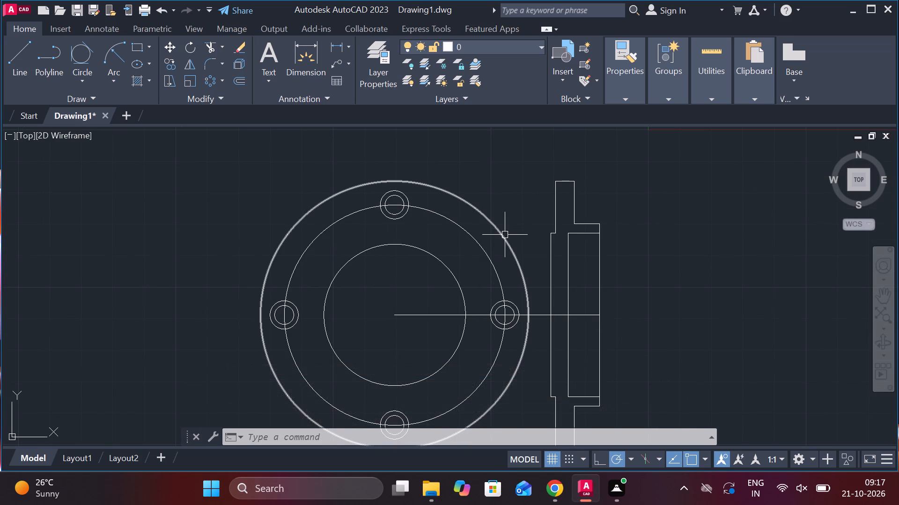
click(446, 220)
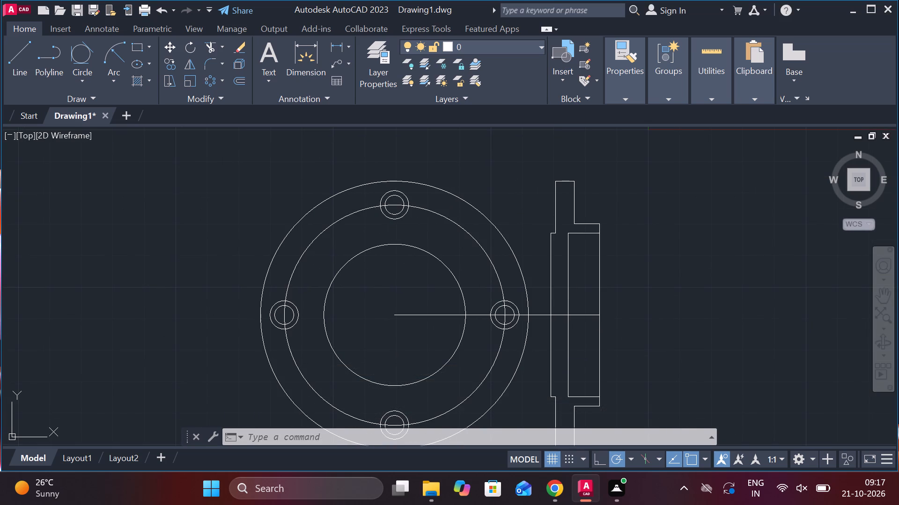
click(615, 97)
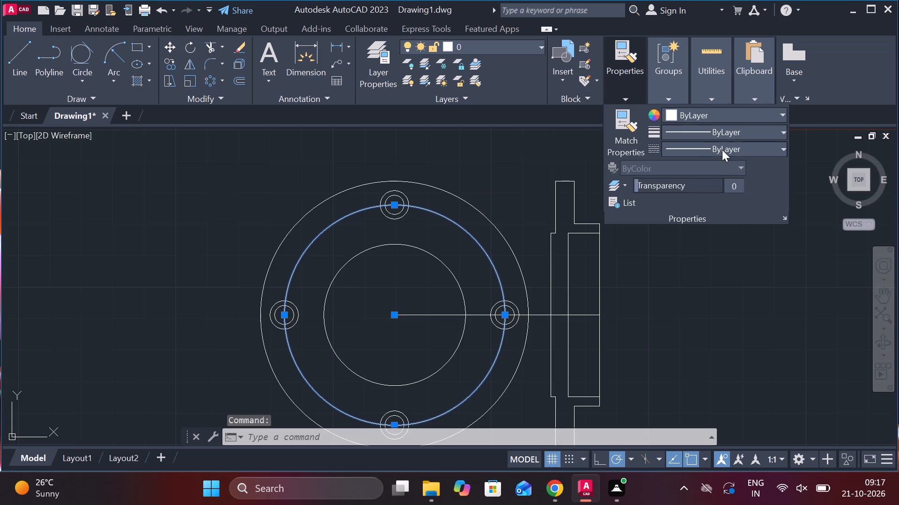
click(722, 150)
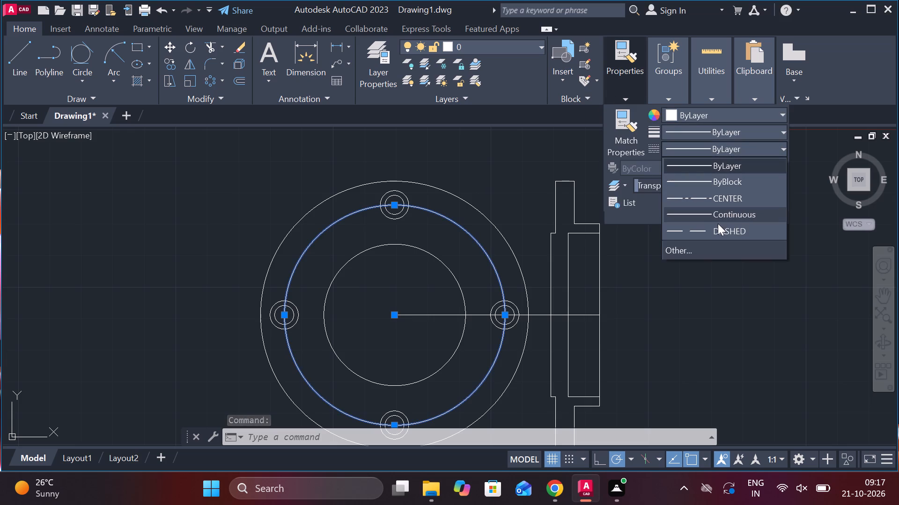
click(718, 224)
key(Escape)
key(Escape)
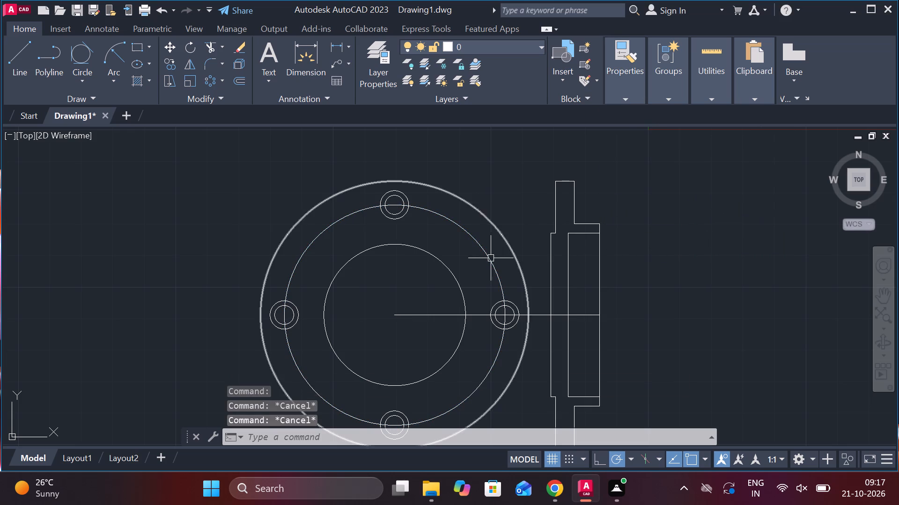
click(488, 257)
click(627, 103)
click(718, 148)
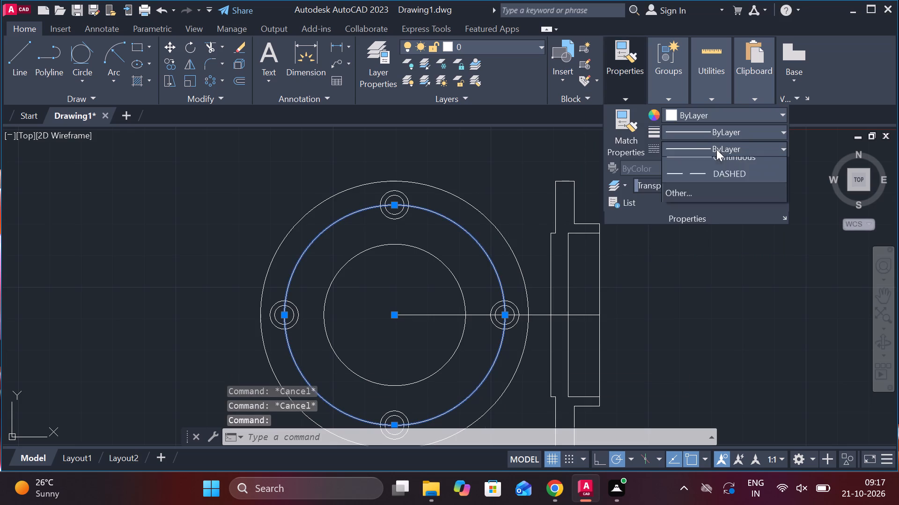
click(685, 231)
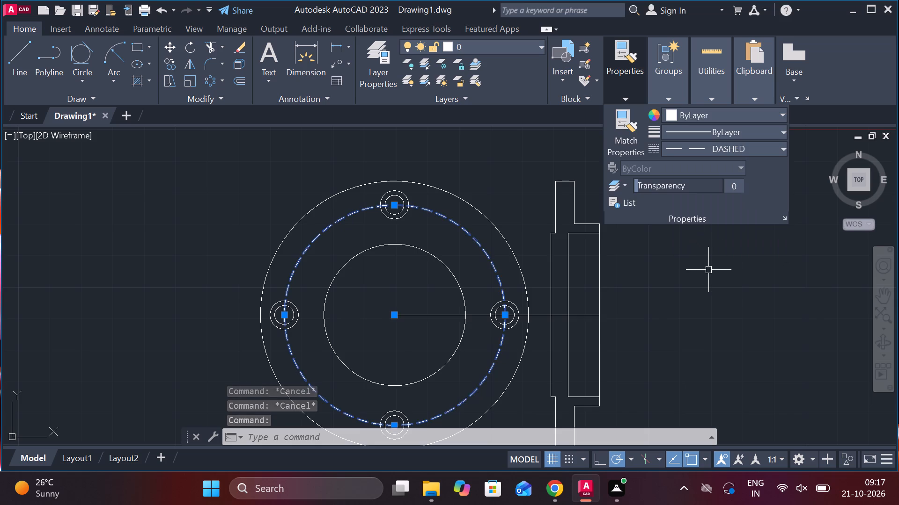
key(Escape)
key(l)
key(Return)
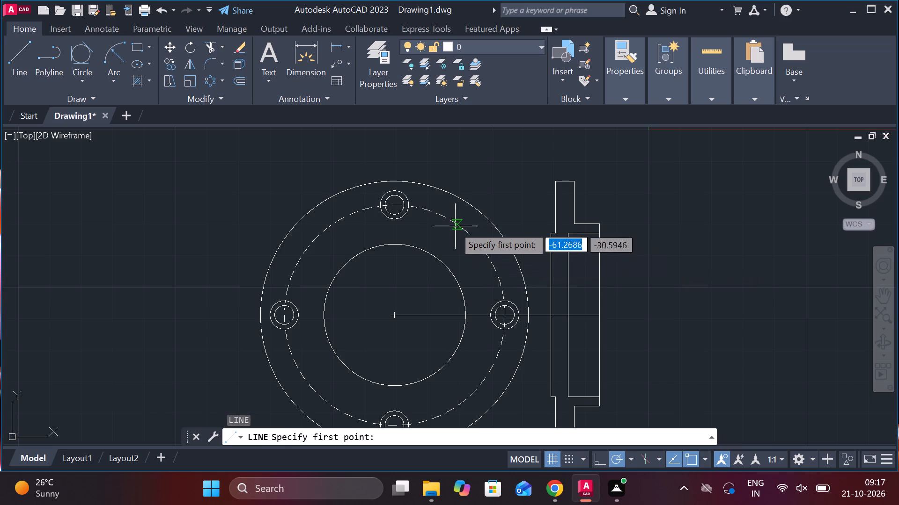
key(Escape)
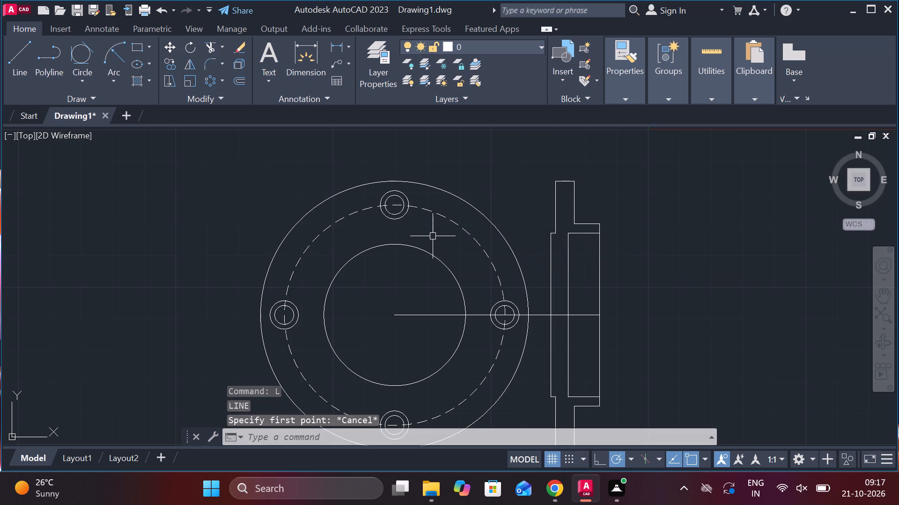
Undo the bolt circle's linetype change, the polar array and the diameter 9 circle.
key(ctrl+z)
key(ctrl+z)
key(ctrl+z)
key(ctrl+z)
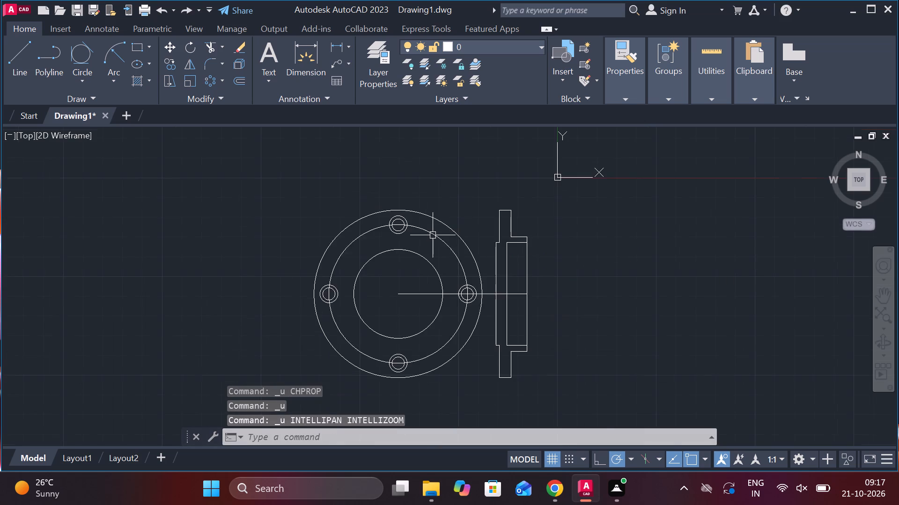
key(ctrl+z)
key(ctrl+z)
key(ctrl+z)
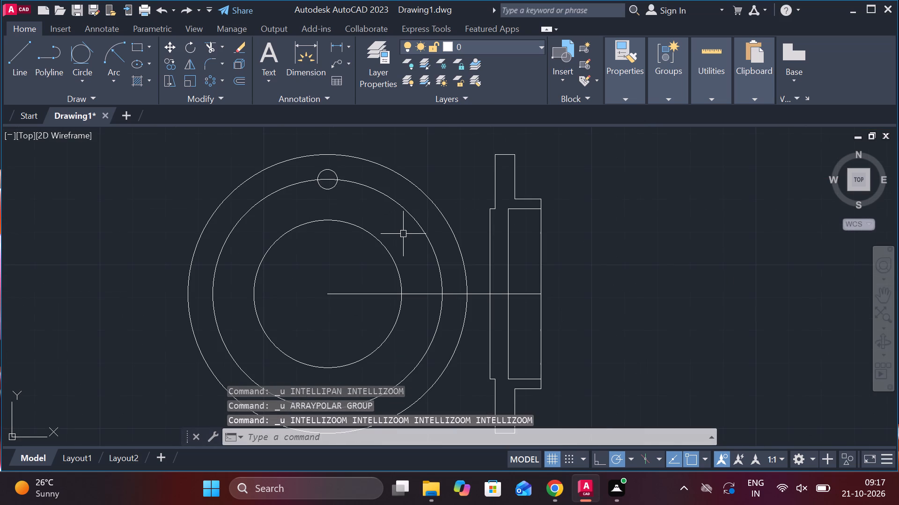
Replace the diameter 6 bolt-hole circle with a diameter 5.2 circle centred on the same top quadrant of the radius 35 circle.
middle_drag(384, 215, 459, 289)
scroll(419, 257, up, 2)
click(395, 237)
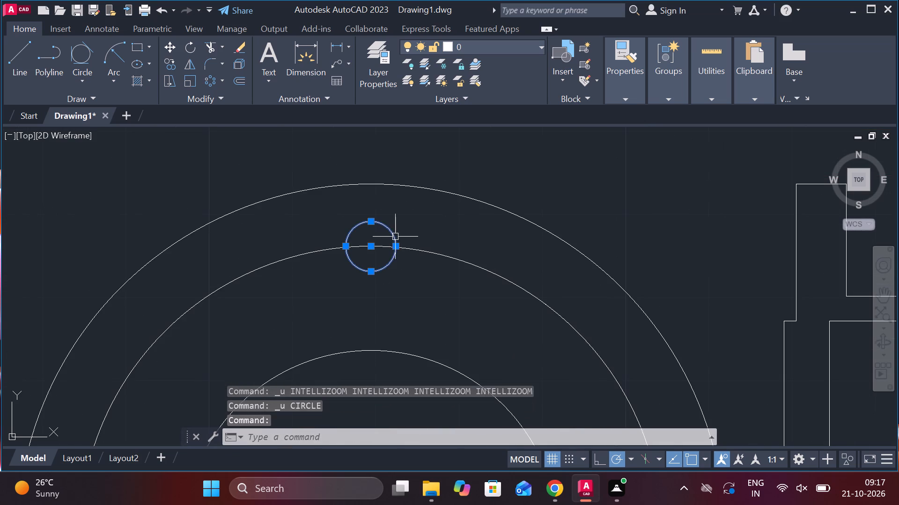
text(E C)
key(space)
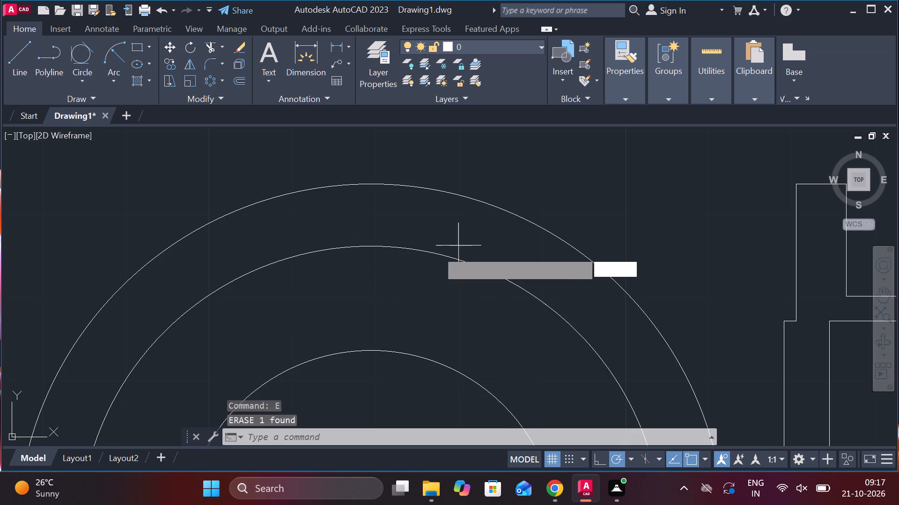
click(375, 245)
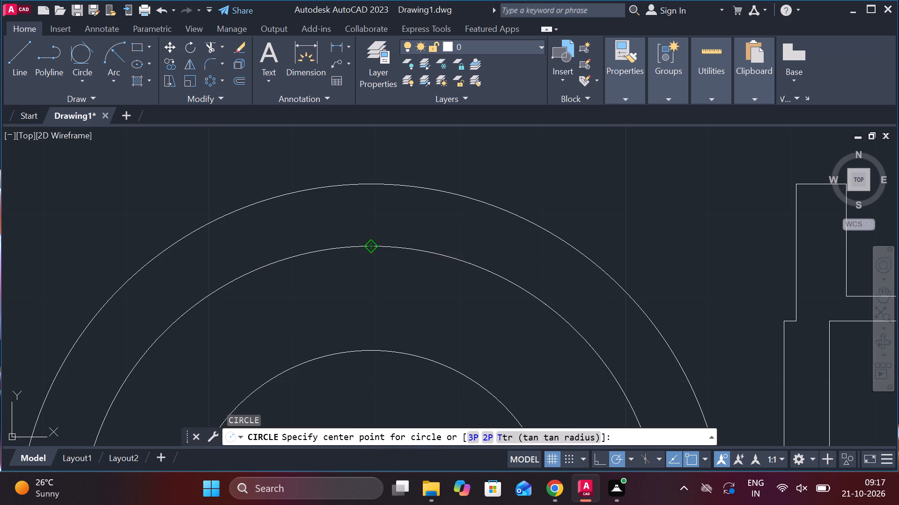
text(D 5.2)
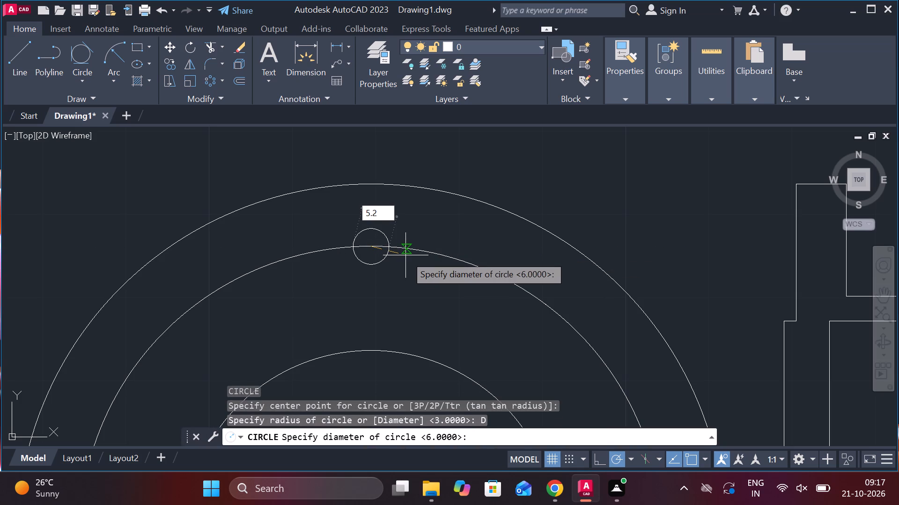
key(Return)
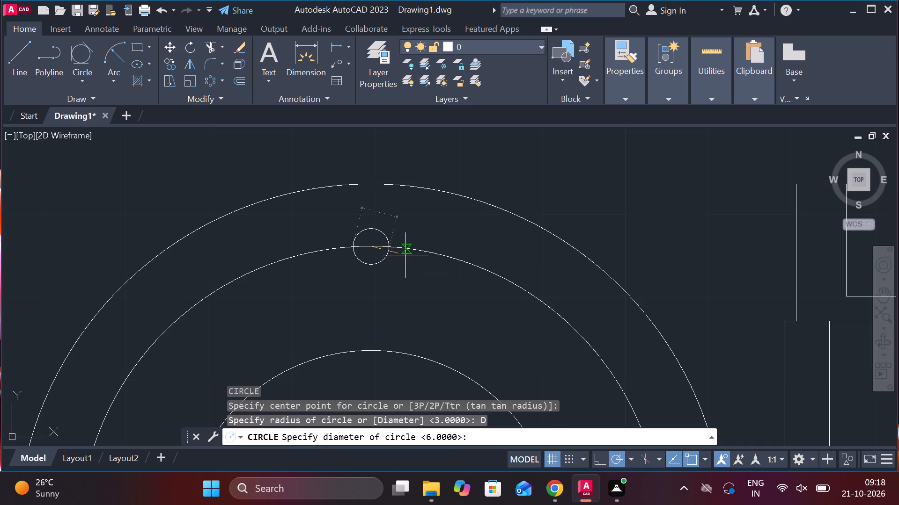
Draw a circle of diameter 9 concentric with the diameter 5.2 bolt hole.
text(C)
key(space)
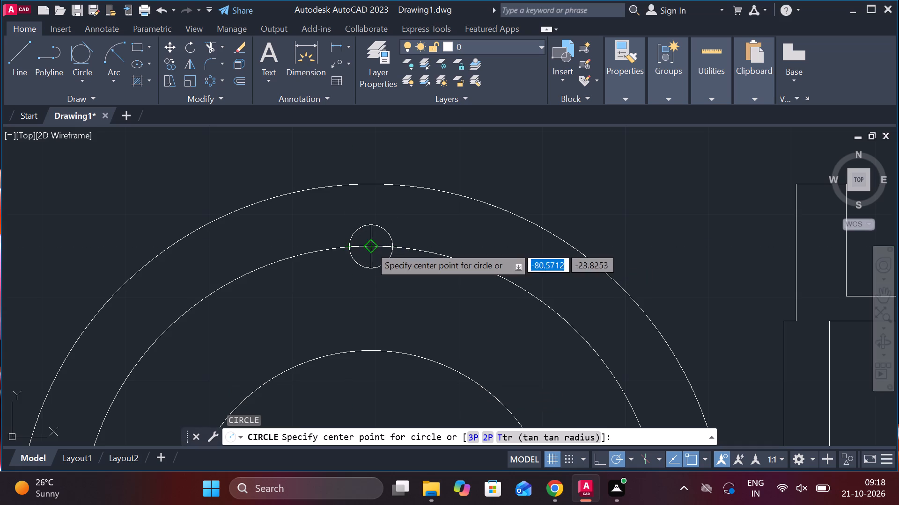
click(370, 246)
text(D 9)
key(Return)
Polar-array the diameter 5.2 and diameter 9 circles around the front view's centre with 4 items.
scroll(448, 286, down, 1)
click(422, 252)
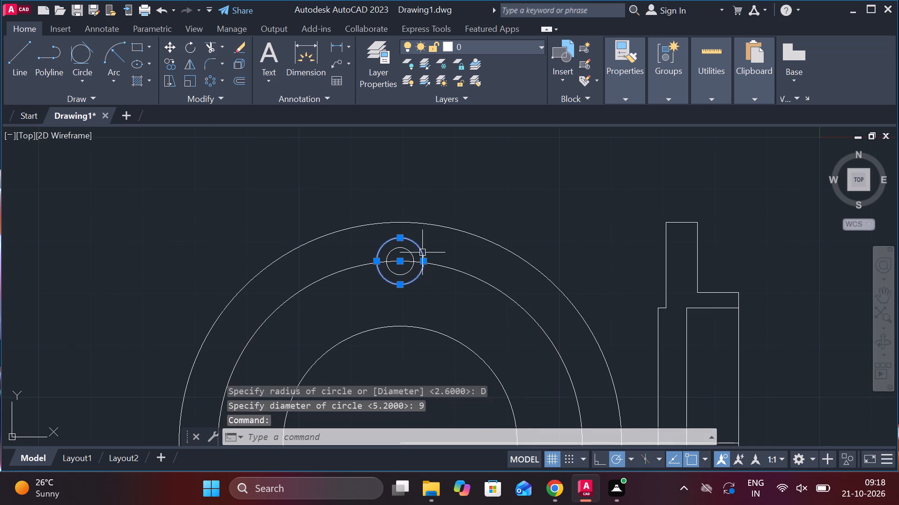
click(405, 254)
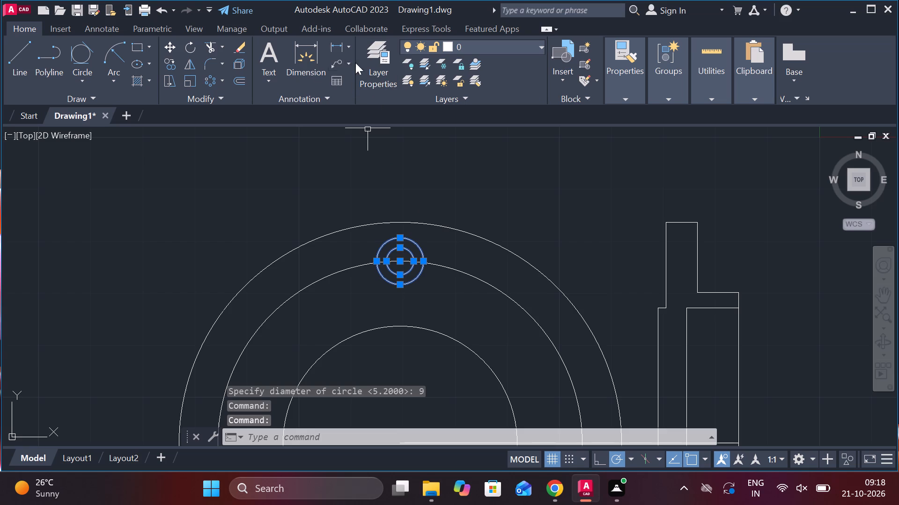
click(208, 81)
scroll(339, 188, down, 2)
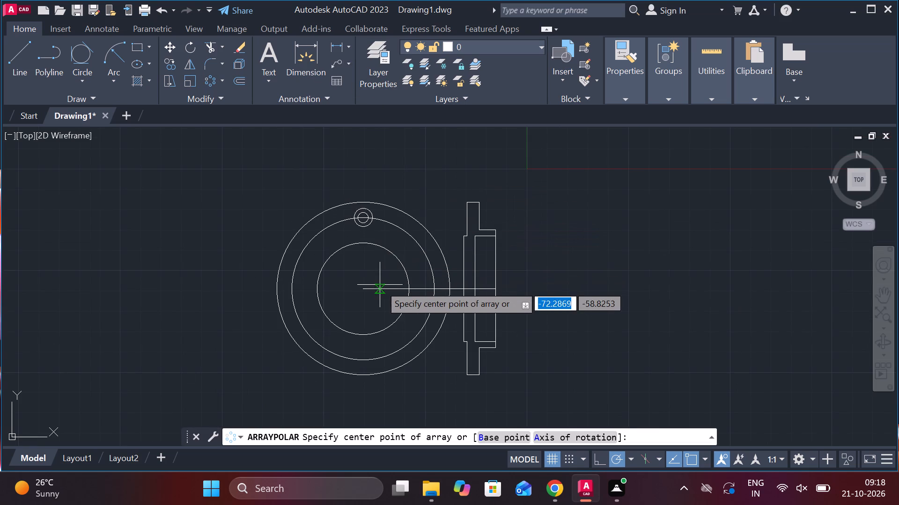
click(365, 290)
click(158, 71)
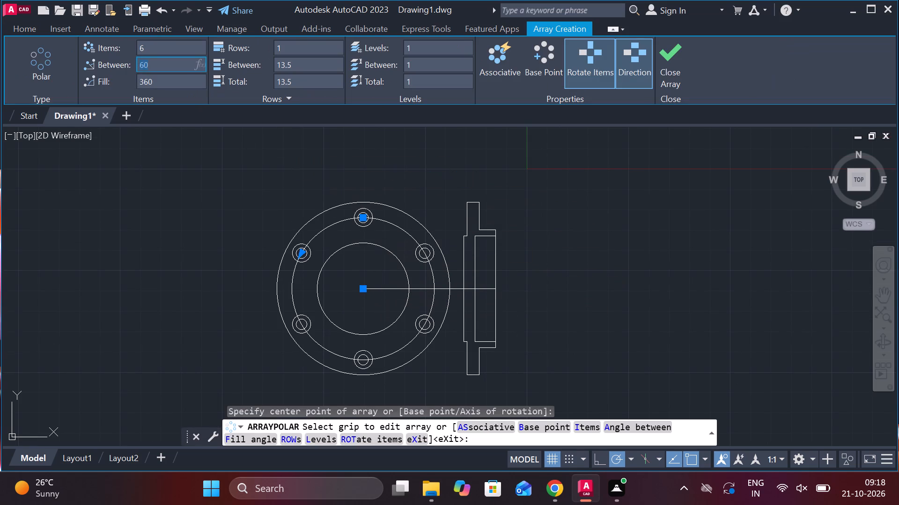
click(161, 50)
key(4)
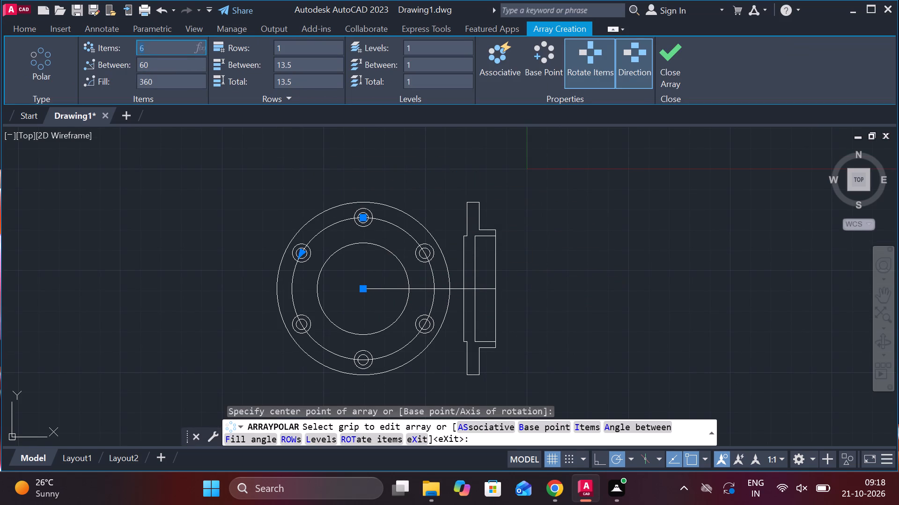
key(Return)
click(673, 67)
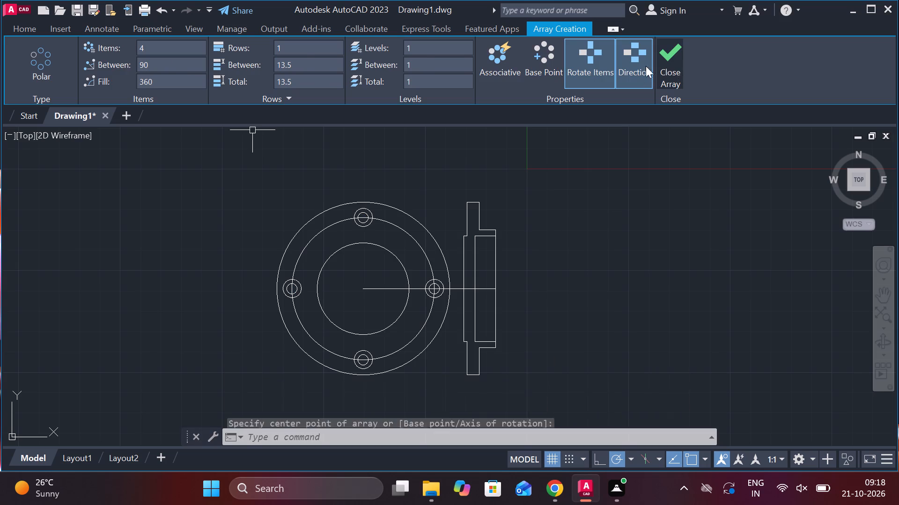
Draw horizontal lines from the upper and lower quadrants of the top diameter 9 circle through the side view's flange.
scroll(445, 167, up, 1)
key(l)
key(Return)
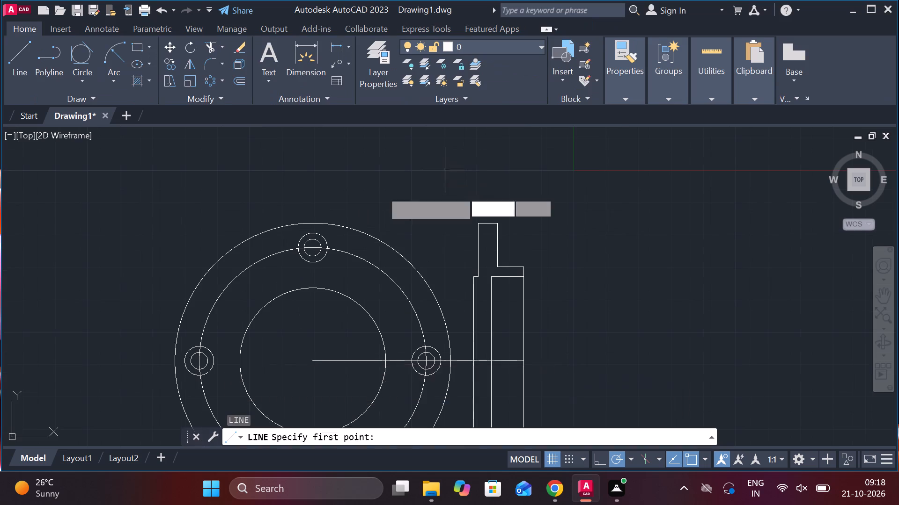
scroll(308, 210, up, 1)
click(314, 246)
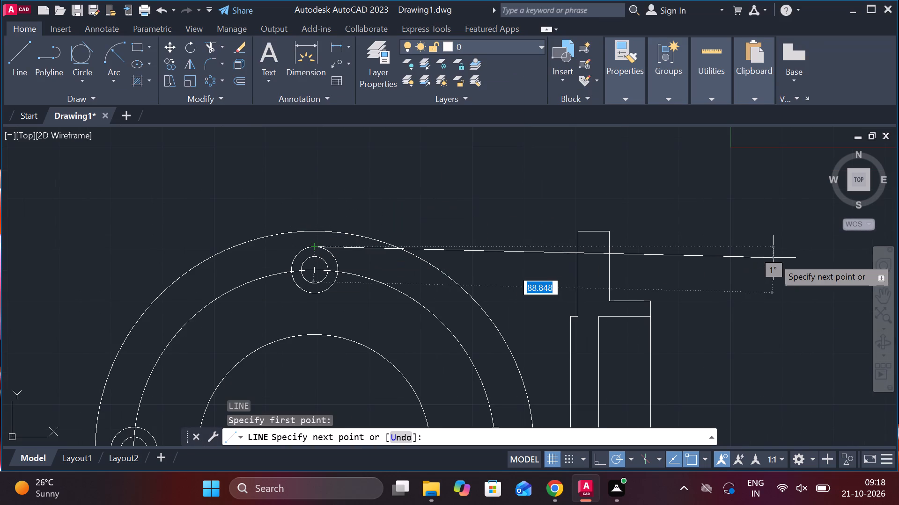
click(758, 253)
key(Escape)
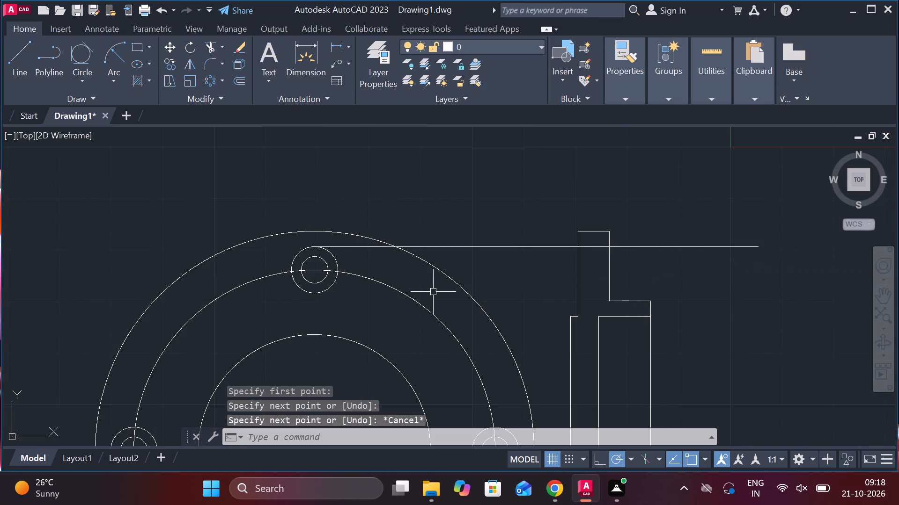
key(space)
click(316, 298)
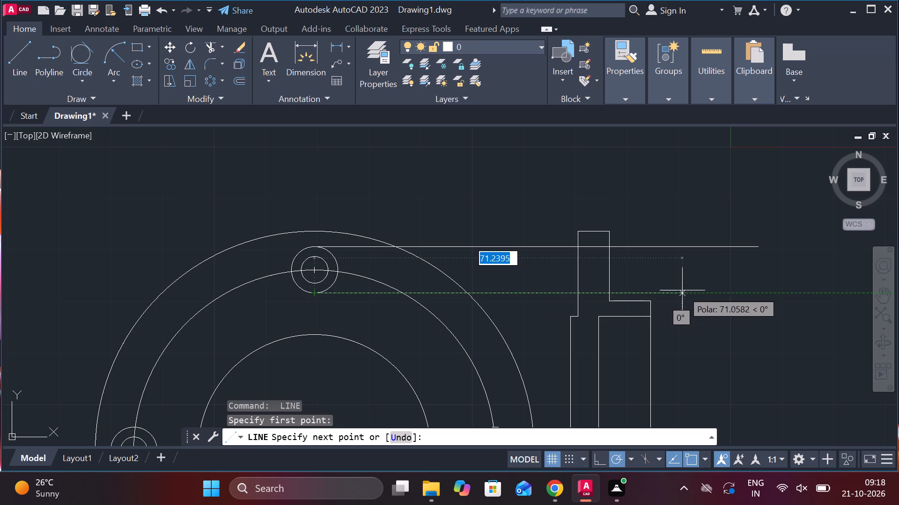
click(686, 289)
key(Escape)
Trim both diameter 9 projection lines beyond the flange's far face and between the front view and the flange.
text(TR)
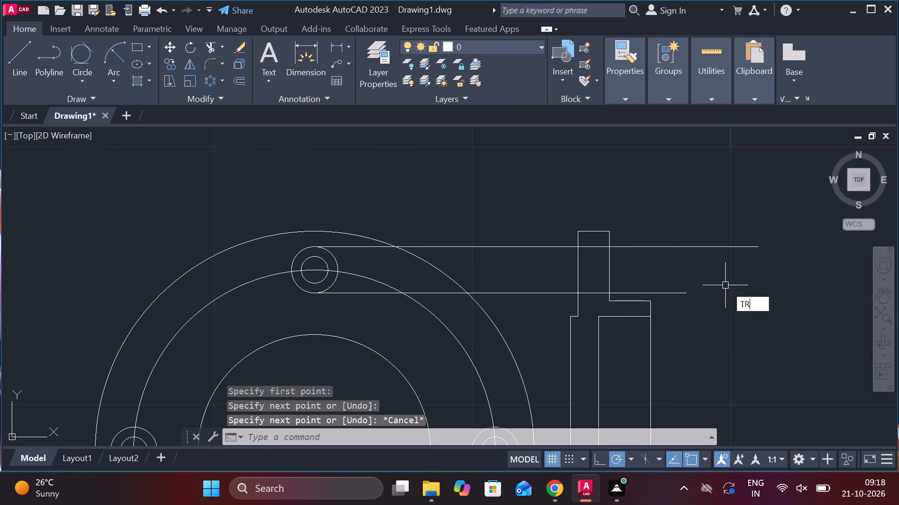
key(space)
click(645, 248)
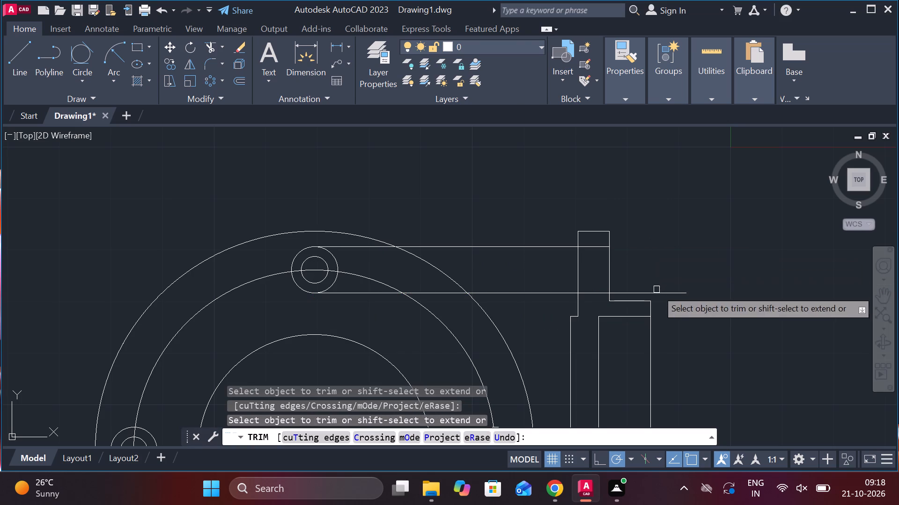
click(657, 291)
key(Escape)
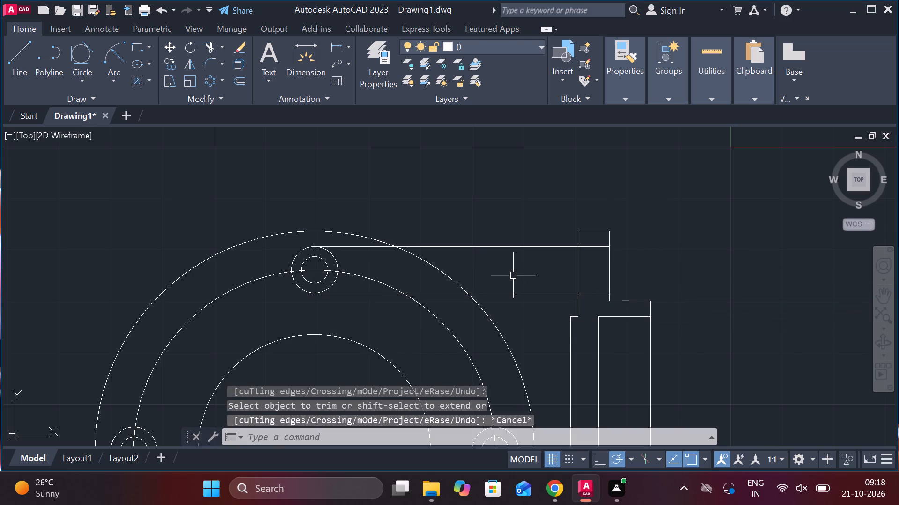
text(TR)
key(space)
drag(519, 215, 552, 348)
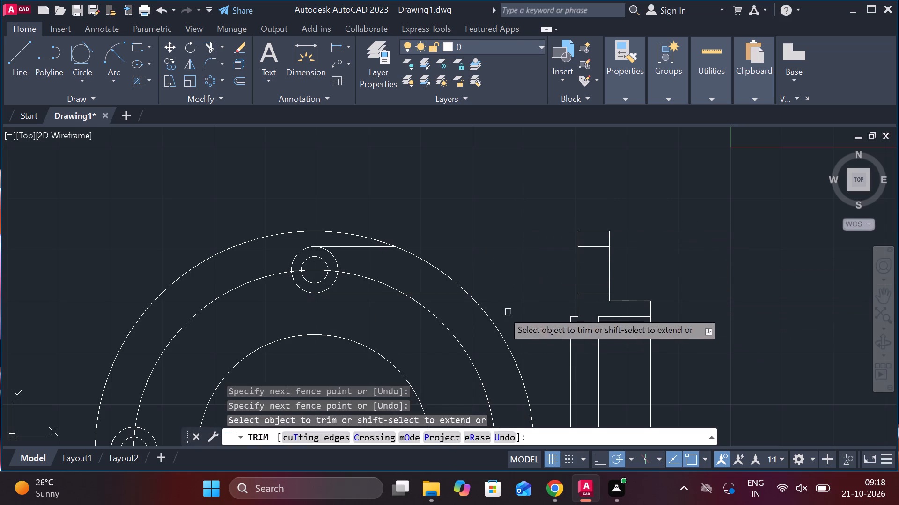
key(Escape)
Erase the two leftover projection line pieces inside the front view's outer circle.
click(375, 293)
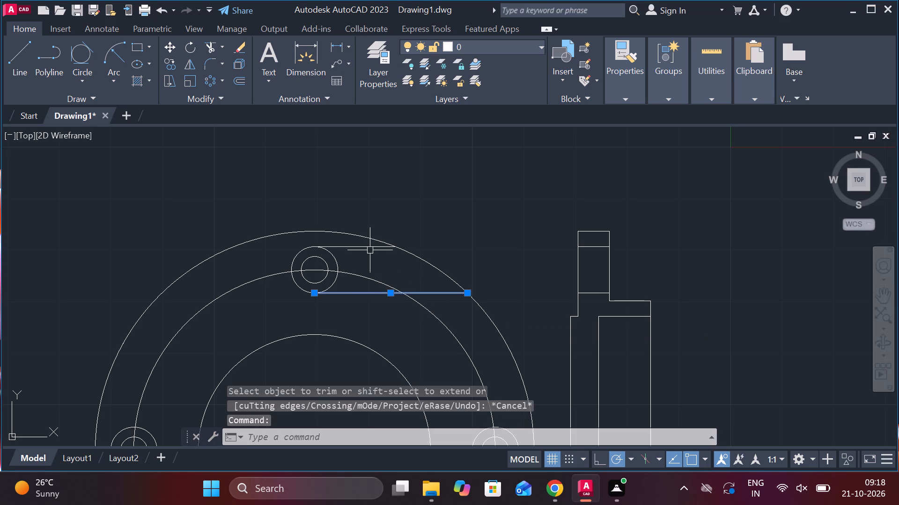
click(364, 246)
text(E)
key(space)
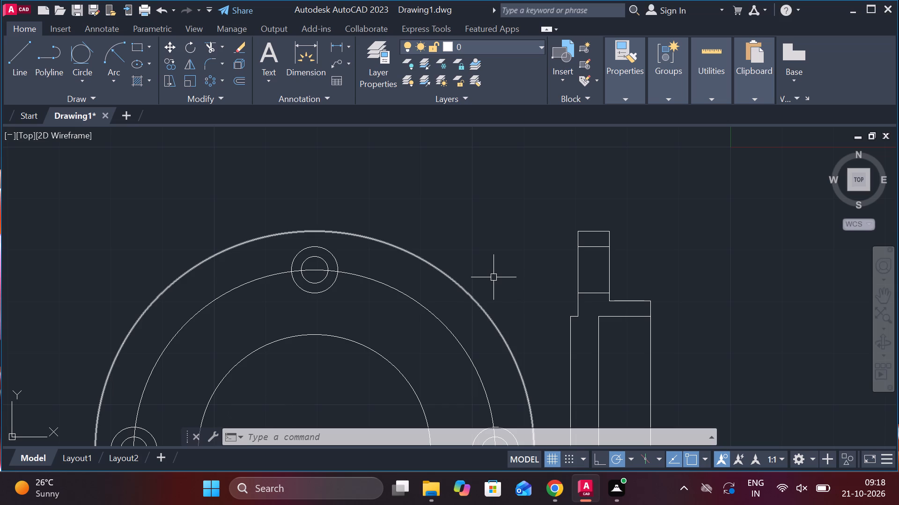
Draw a horizontal line from the top bolt hole's centre through the side view's flange.
key(l)
key(Return)
click(317, 274)
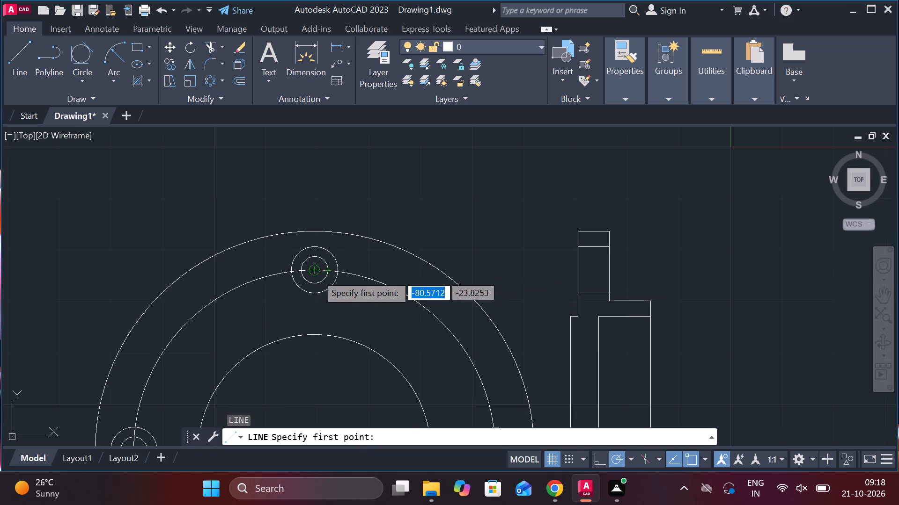
click(675, 268)
key(Escape)
Trim the centre projection line to the flange's thickness and erase its leftover piece in the front view.
text(TR)
key(space)
click(622, 271)
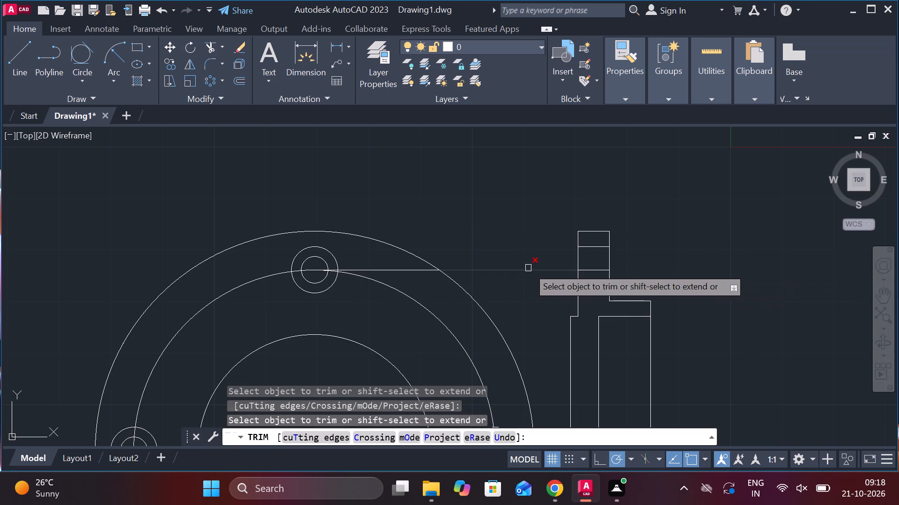
click(528, 267)
key(grave)
key(Escape)
click(407, 270)
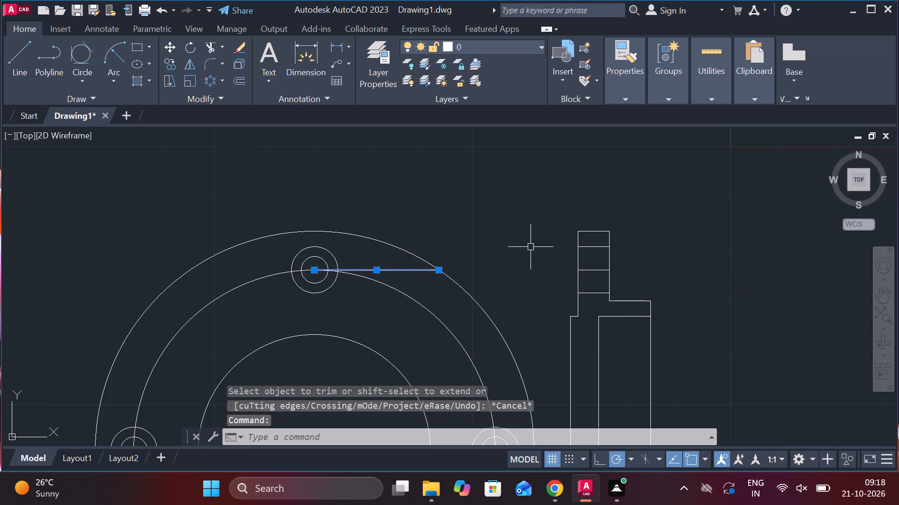
text(E)
key(space)
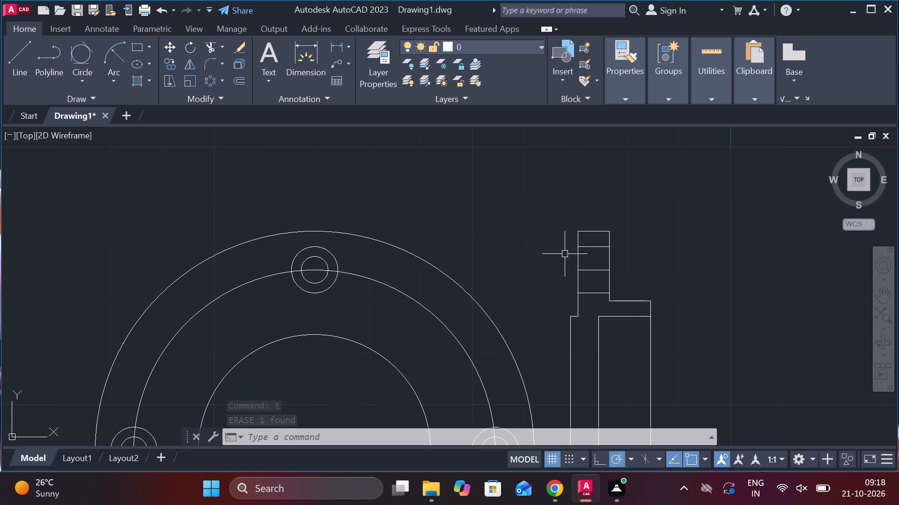
Draw a horizontal line from the upper quadrant of the top diameter 5.2 circle to the flange's near face.
key(l)
key(Return)
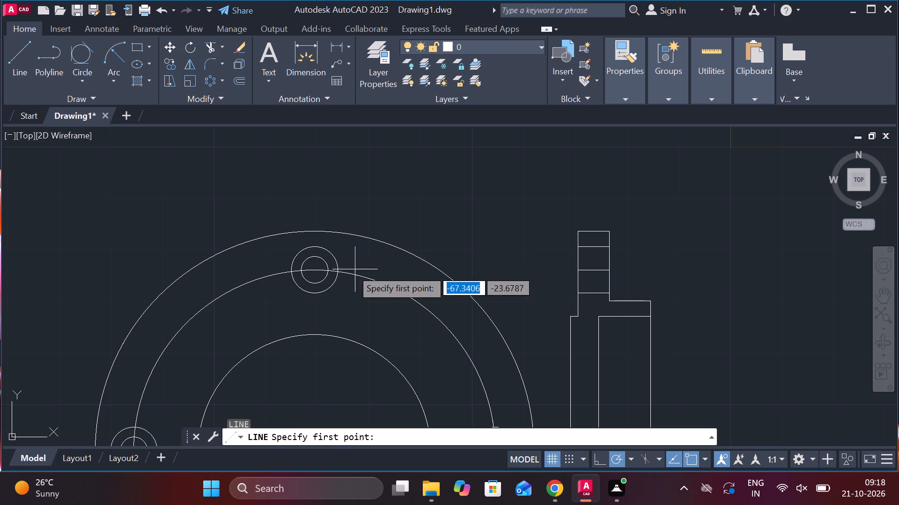
click(311, 254)
scroll(617, 264, up, 3)
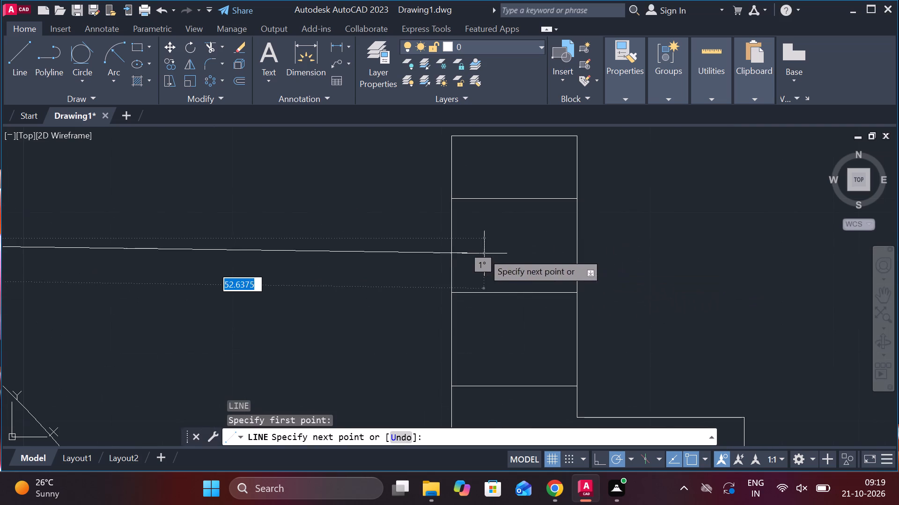
click(455, 238)
scroll(485, 237, down, 3)
key(Escape)
scroll(422, 275, down, 1)
scroll(337, 282, up, 2)
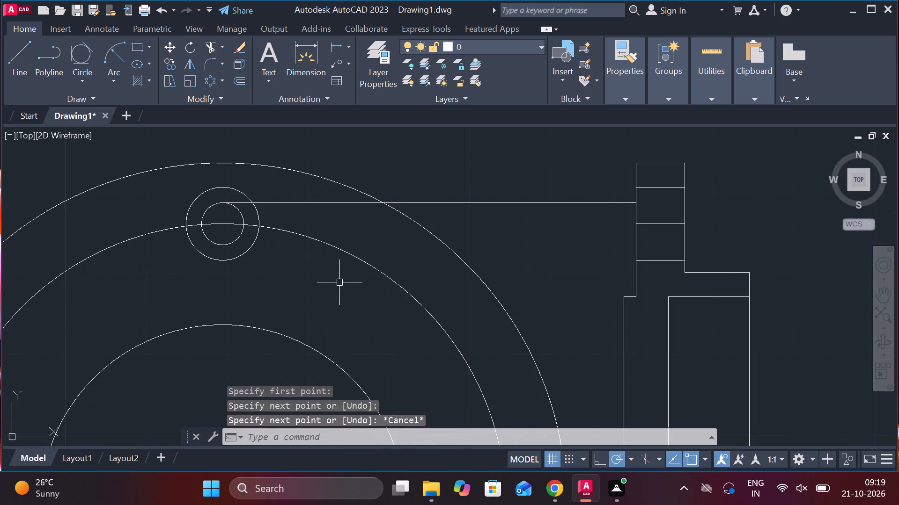
Draw a horizontal line from the lower quadrant of the top diameter 5.2 circle to the flange and trim its overhang at the near face.
key(space)
middle_drag(252, 289, 318, 323)
click(288, 285)
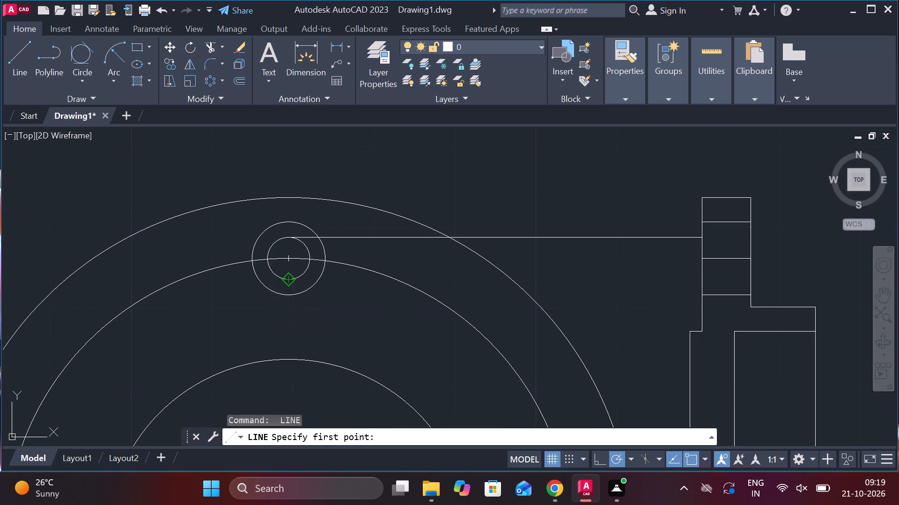
middle_click(639, 275)
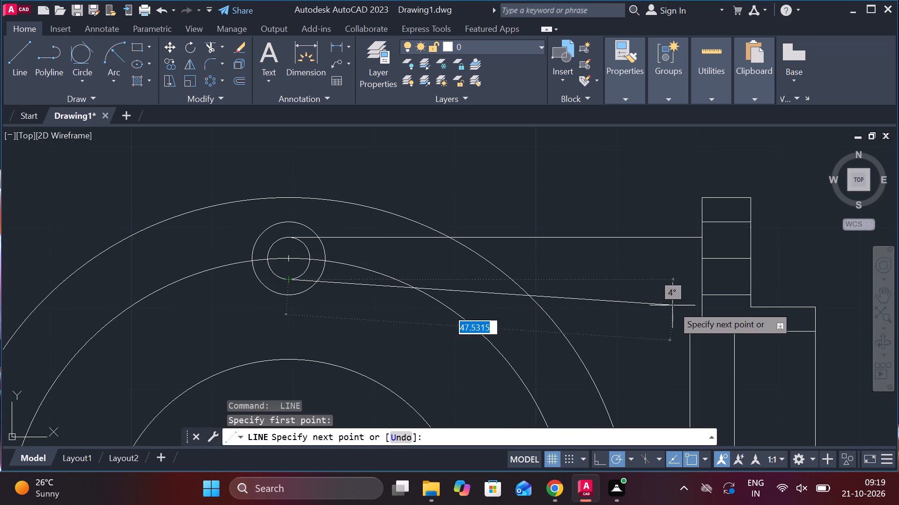
middle_drag(675, 302, 596, 336)
scroll(629, 318, up, 2)
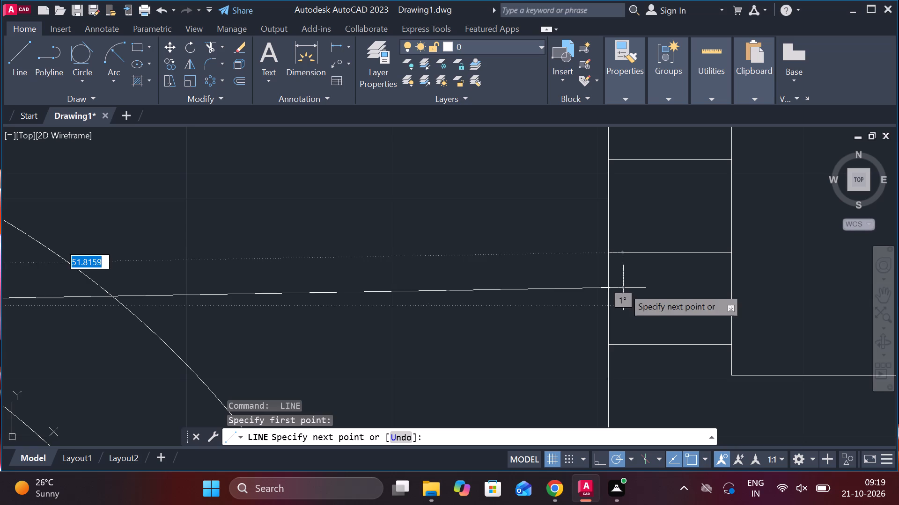
click(623, 300)
key(Escape)
text(TR)
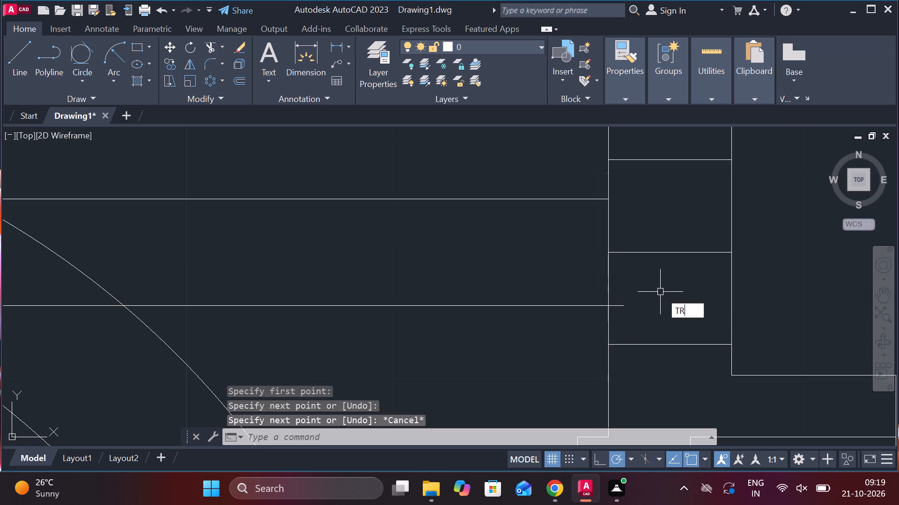
key(space)
click(624, 305)
scroll(662, 314, down, 1)
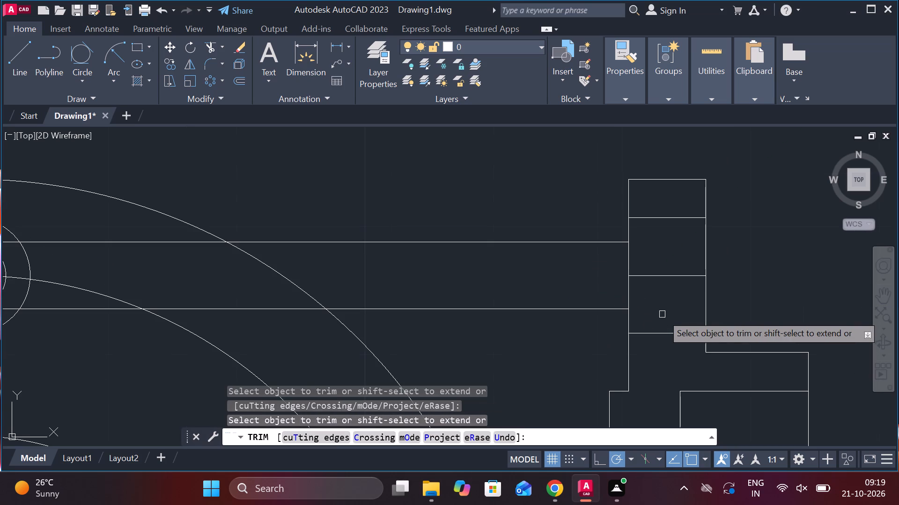
key(Escape)
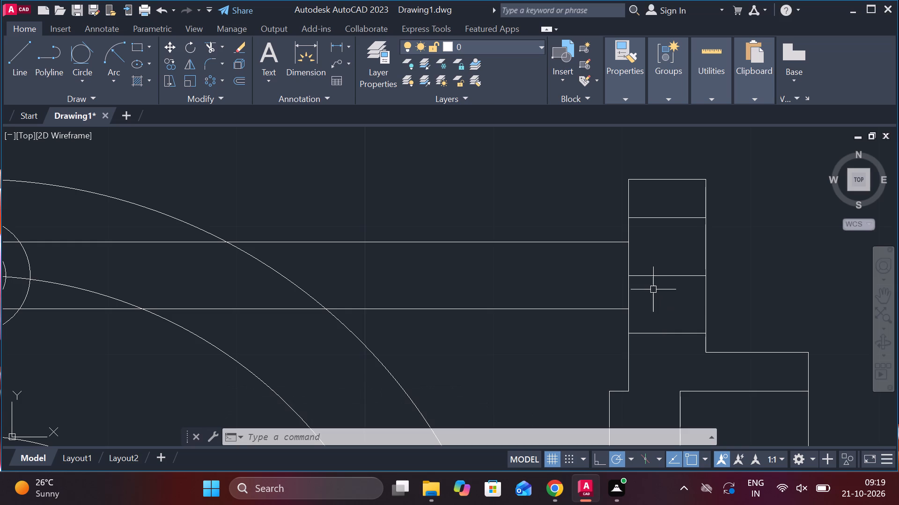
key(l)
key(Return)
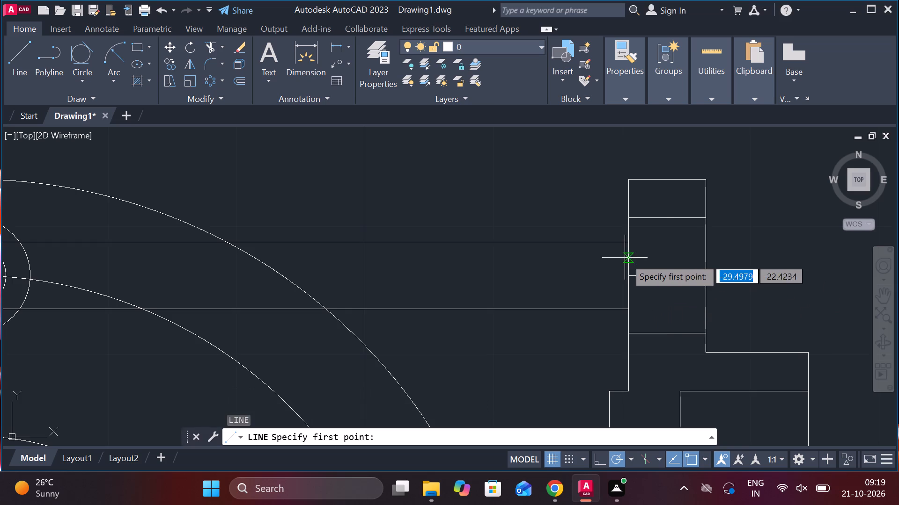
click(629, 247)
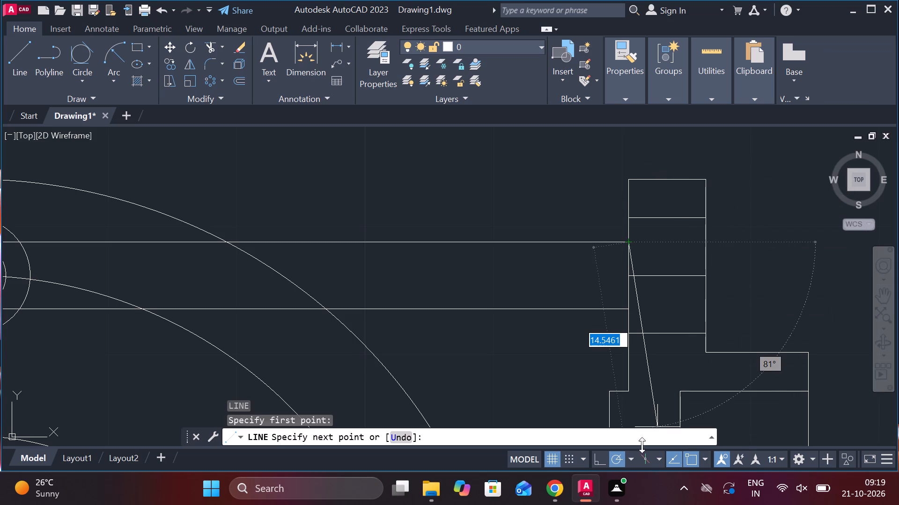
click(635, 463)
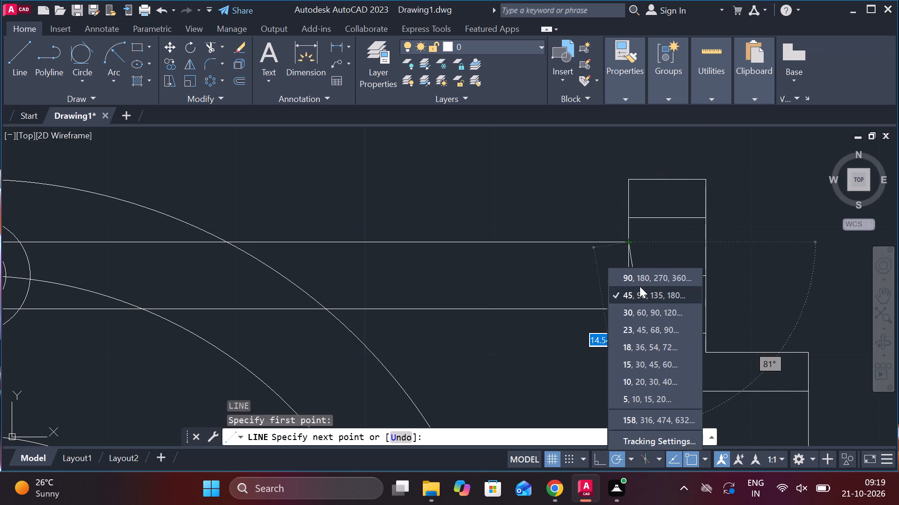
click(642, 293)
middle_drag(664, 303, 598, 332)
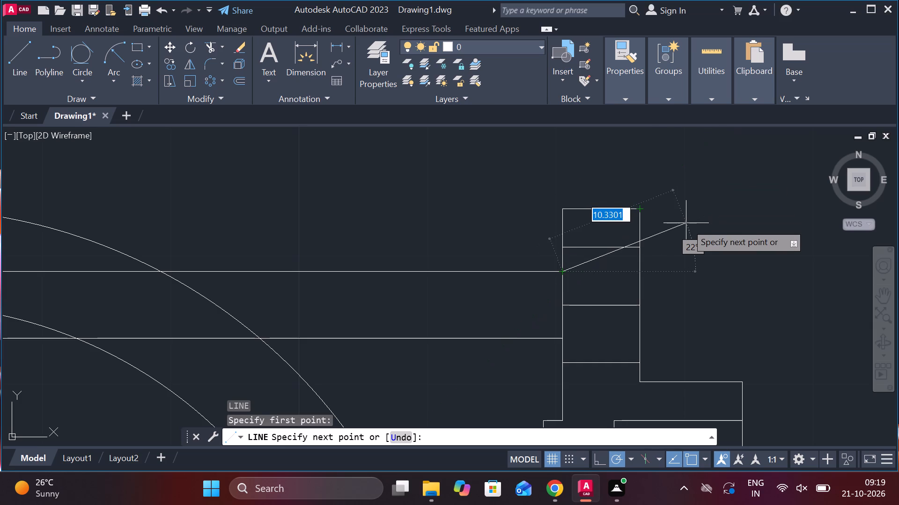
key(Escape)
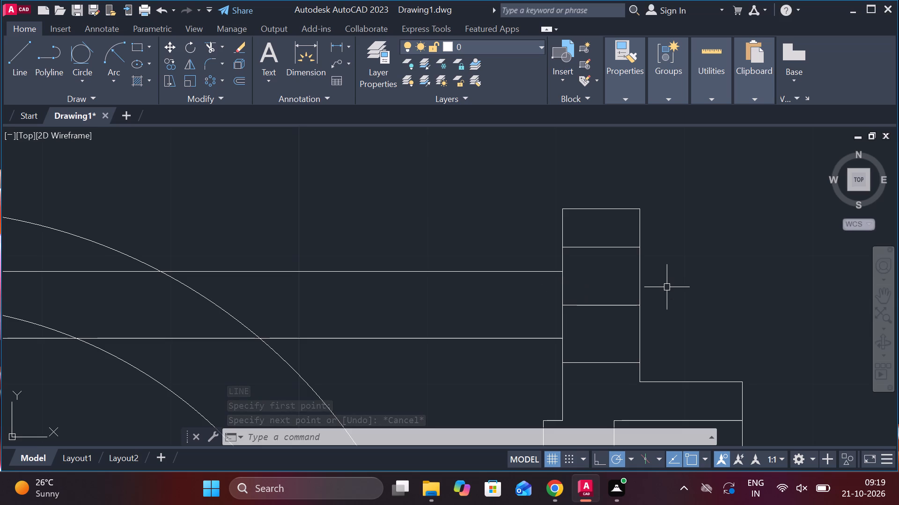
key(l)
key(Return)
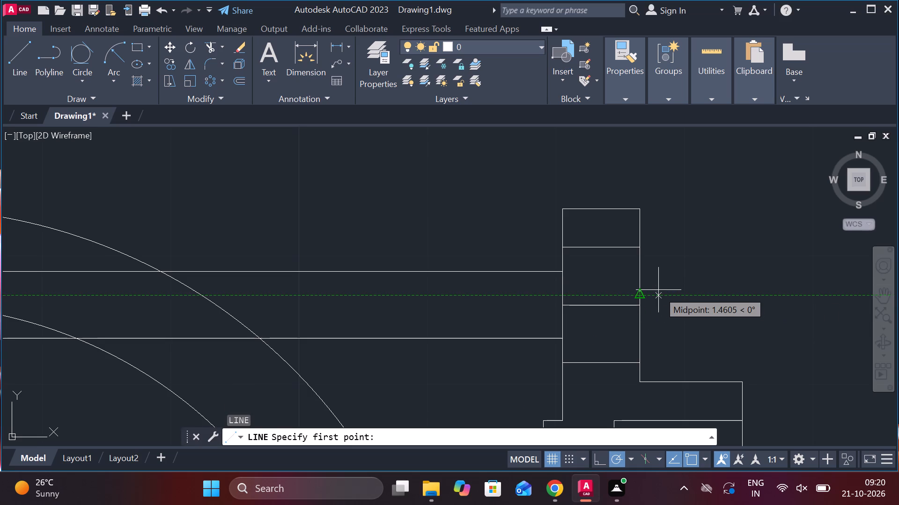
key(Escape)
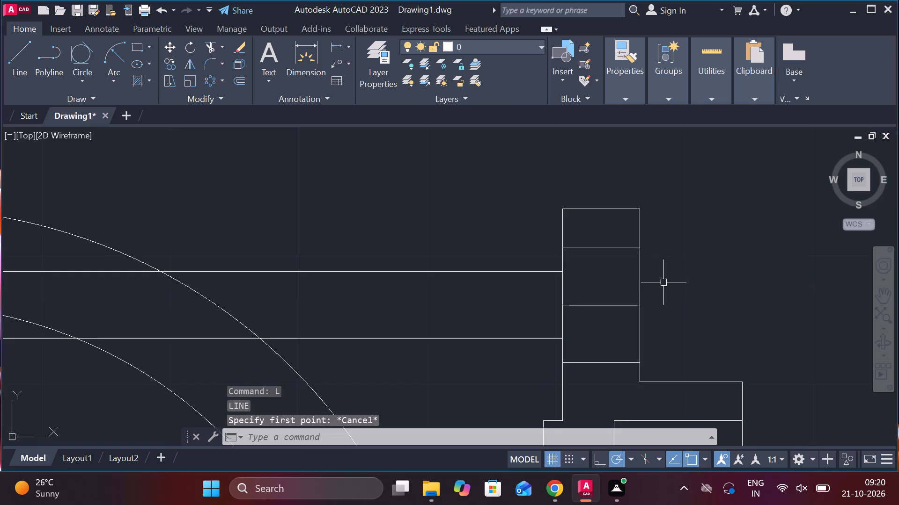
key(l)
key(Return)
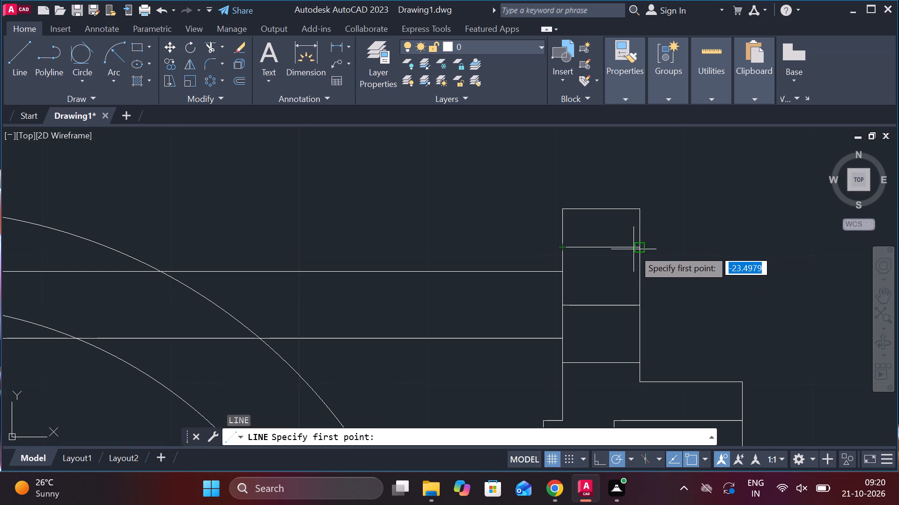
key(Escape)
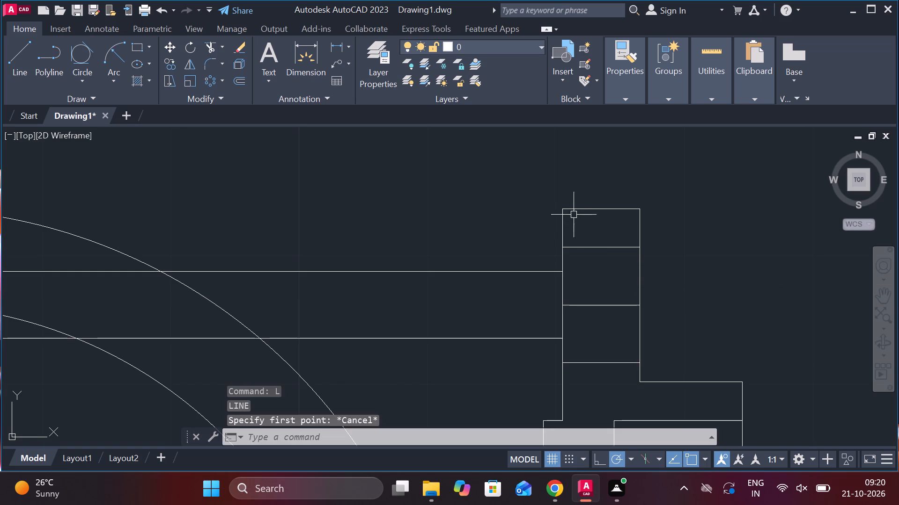
Check the flange's thickness along its top edge with a temporary dimension.
click(326, 46)
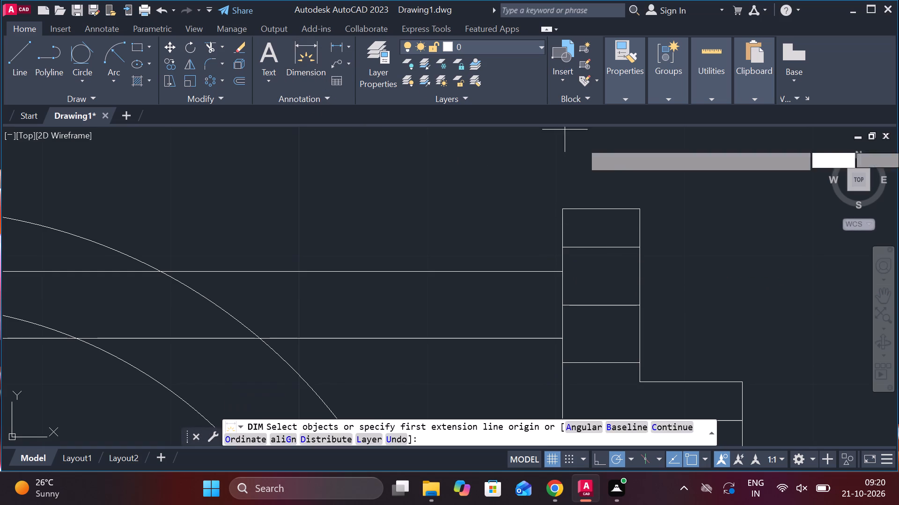
click(561, 210)
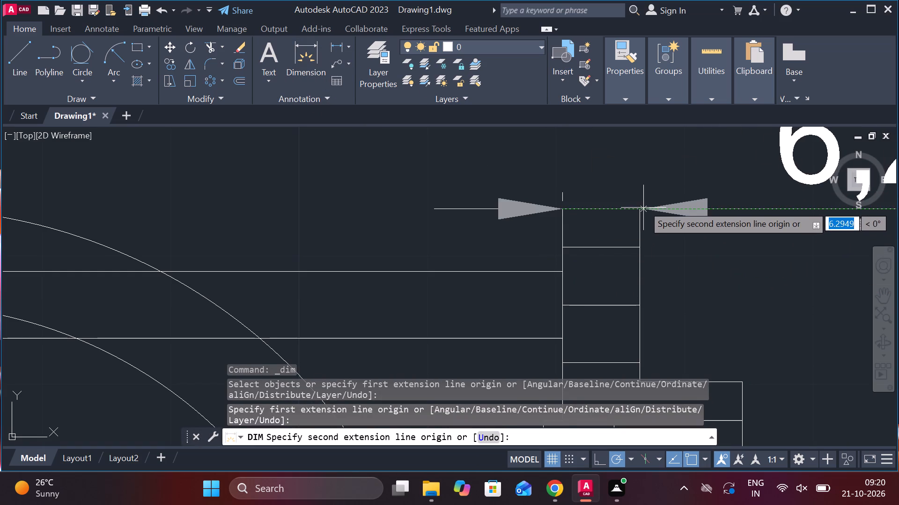
scroll(643, 205, down, 2)
key(Escape)
scroll(633, 159, up, 2)
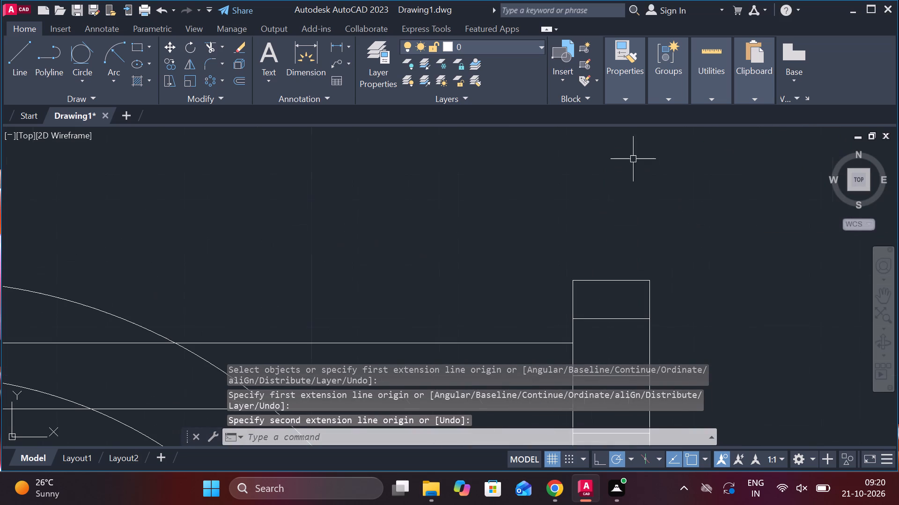
Draw a vertical line across the flange's hole projection lines, located 3 units from the near face along the centre line.
key(l)
key(Return)
middle_drag(682, 296, 669, 272)
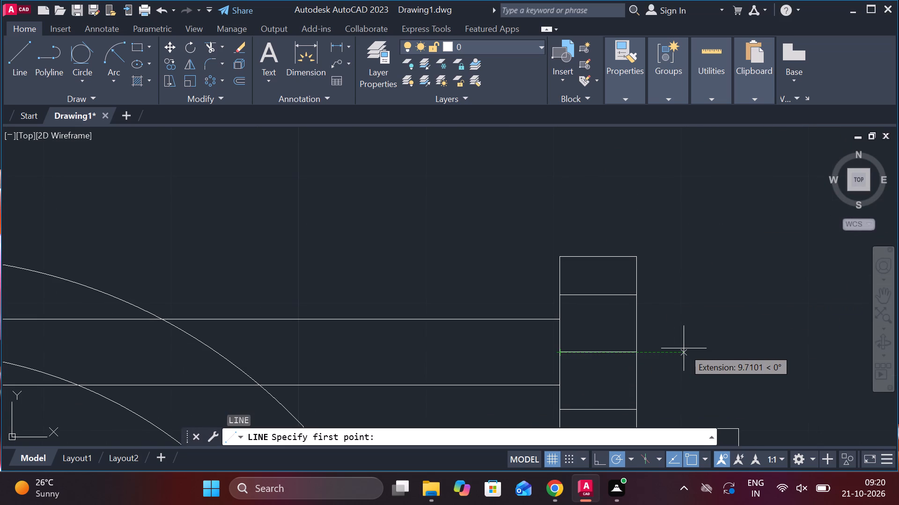
text(3)
key(space)
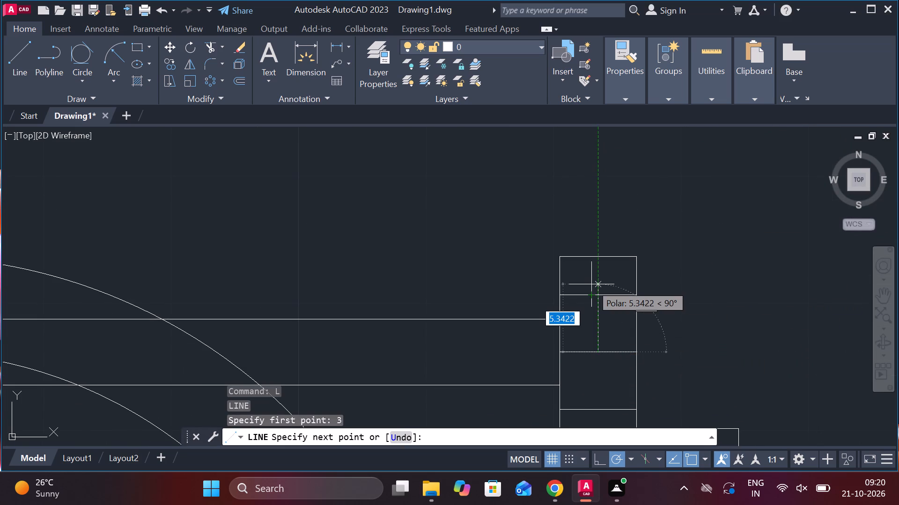
click(604, 274)
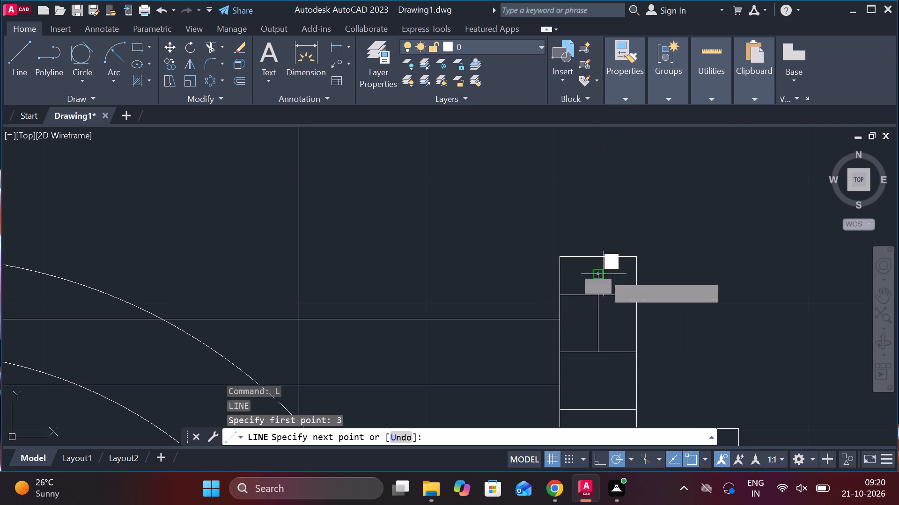
middle_drag(621, 378, 611, 296)
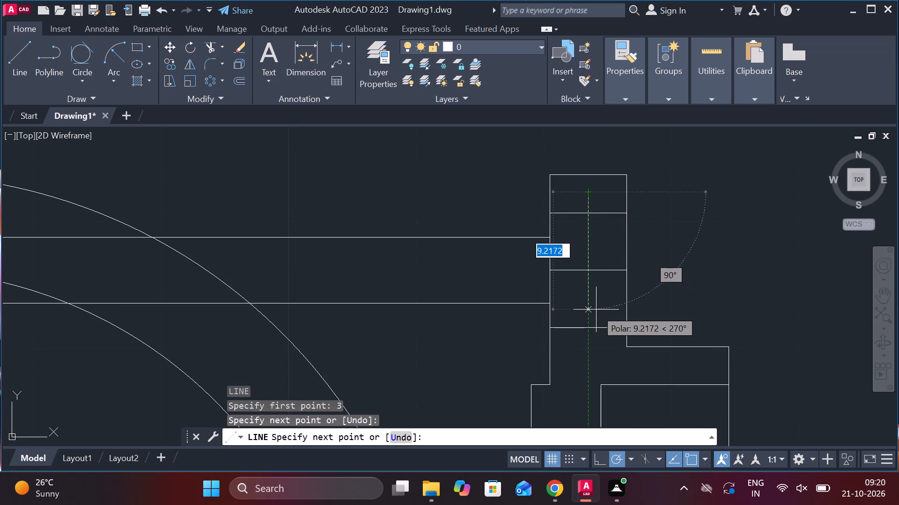
scroll(596, 310, down, 2)
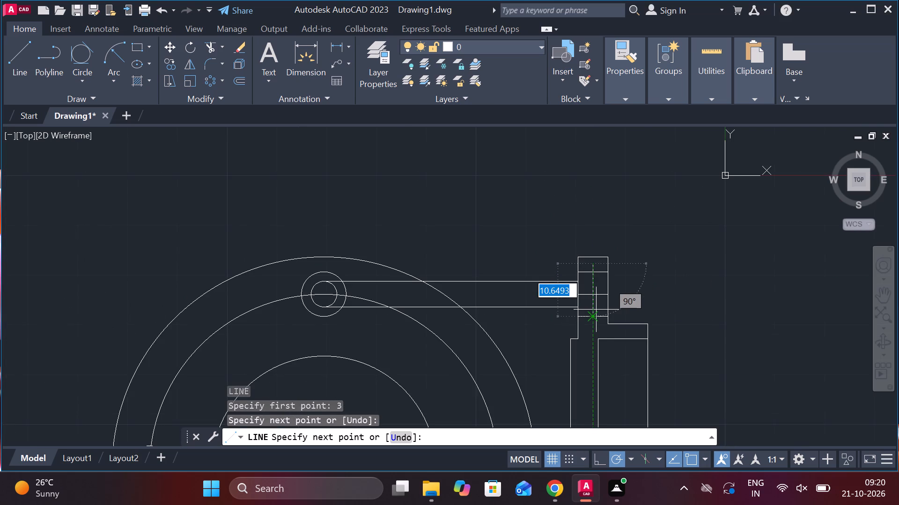
scroll(596, 310, up, 1)
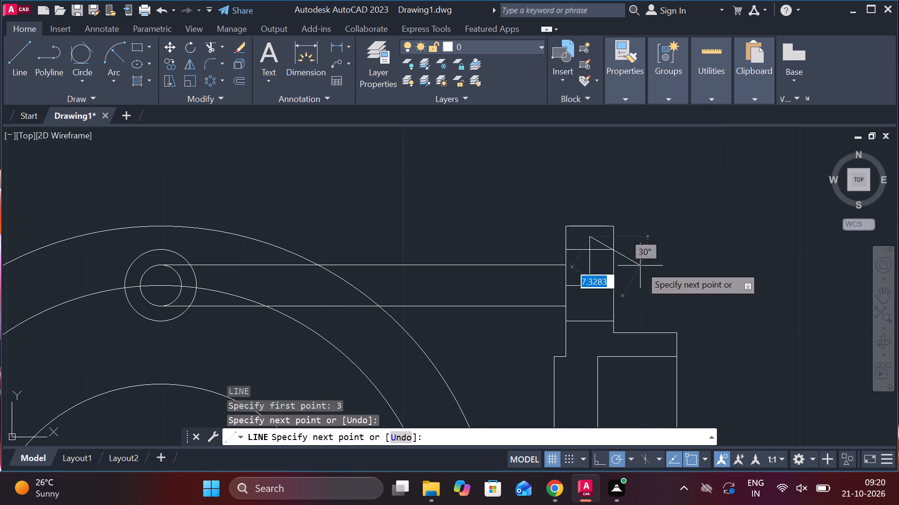
scroll(587, 313, up, 2)
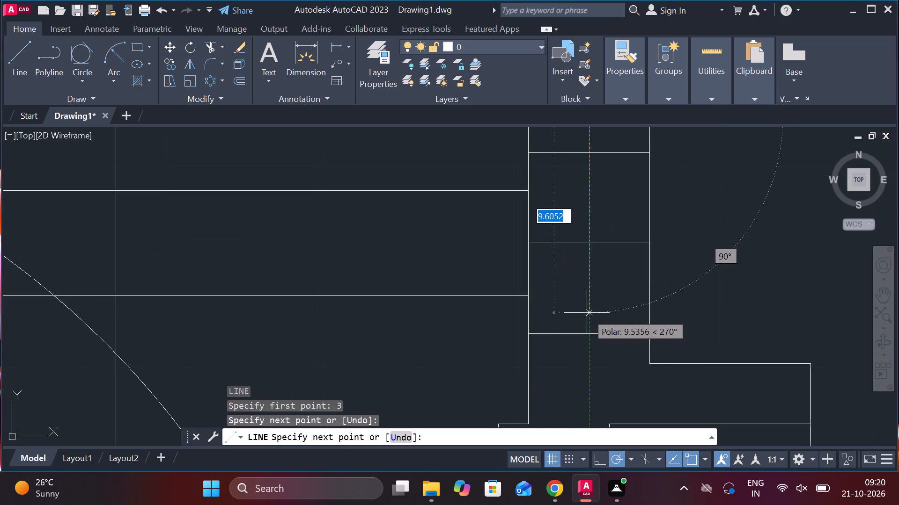
click(585, 353)
key(Escape)
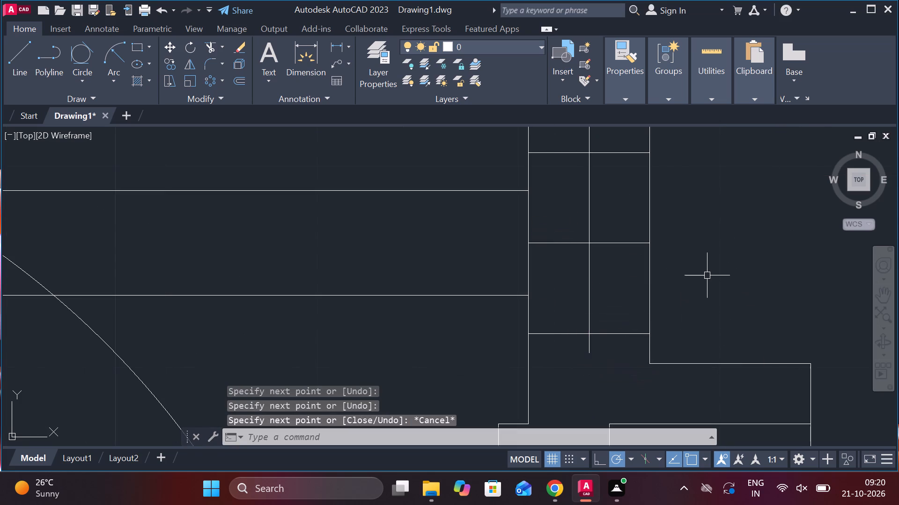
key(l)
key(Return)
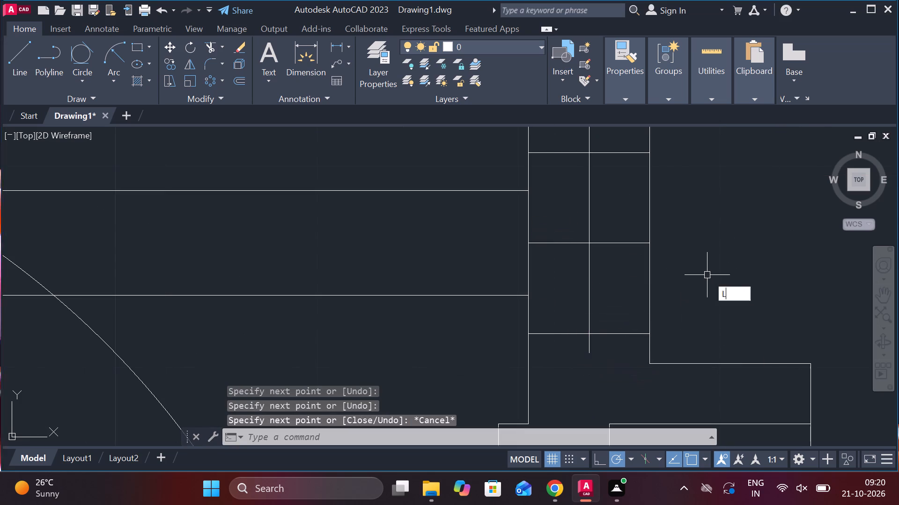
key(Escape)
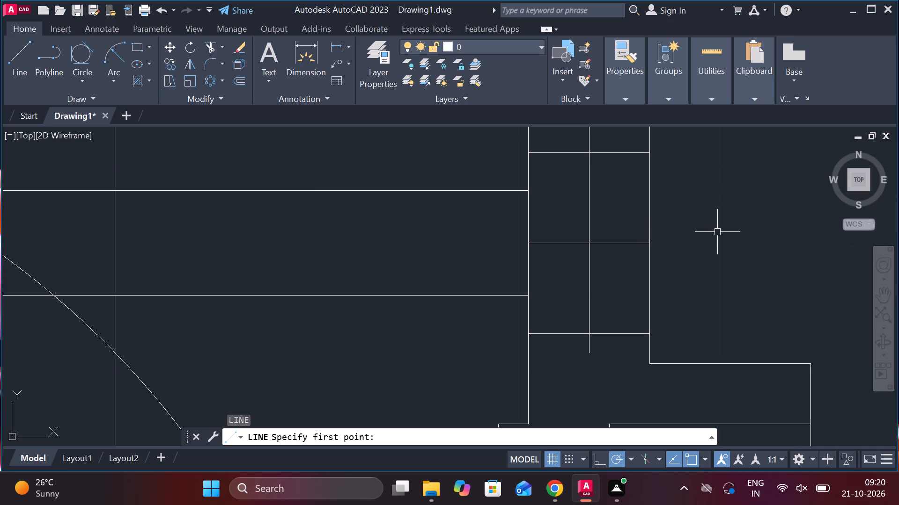
Extend the upper and lower diameter 5.2 hole lines into the flange as far as the new vertical line.
text(EX)
key(space)
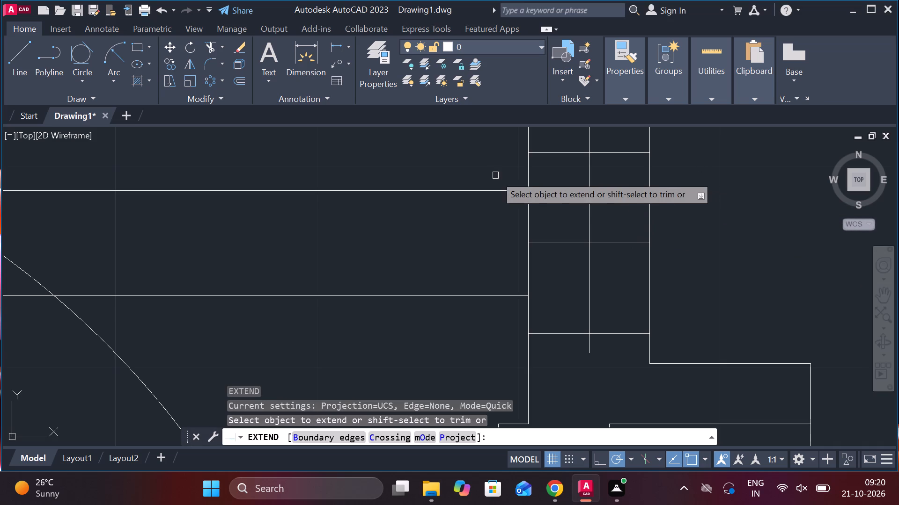
click(496, 188)
click(509, 293)
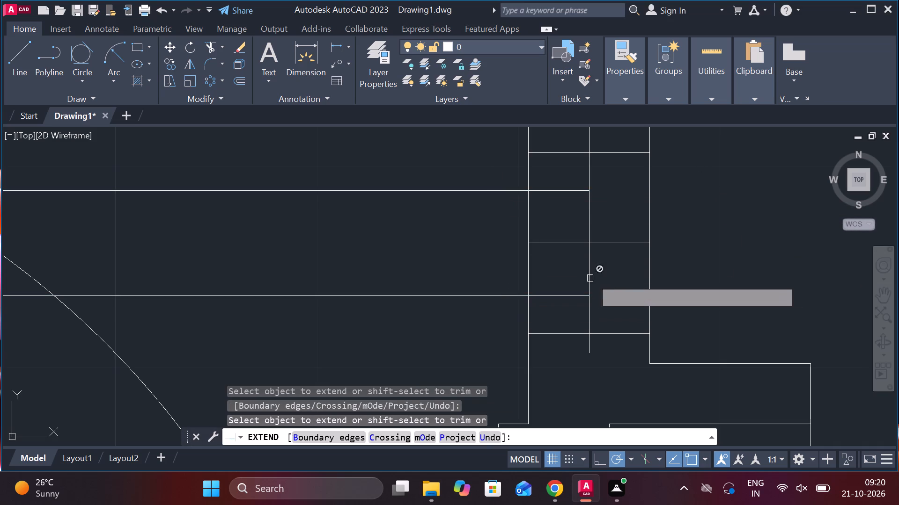
key(Escape)
Draw a 45° line about 8.25 long outward and upward from the upper hole line's end, past the flange's far face.
key(l)
key(Return)
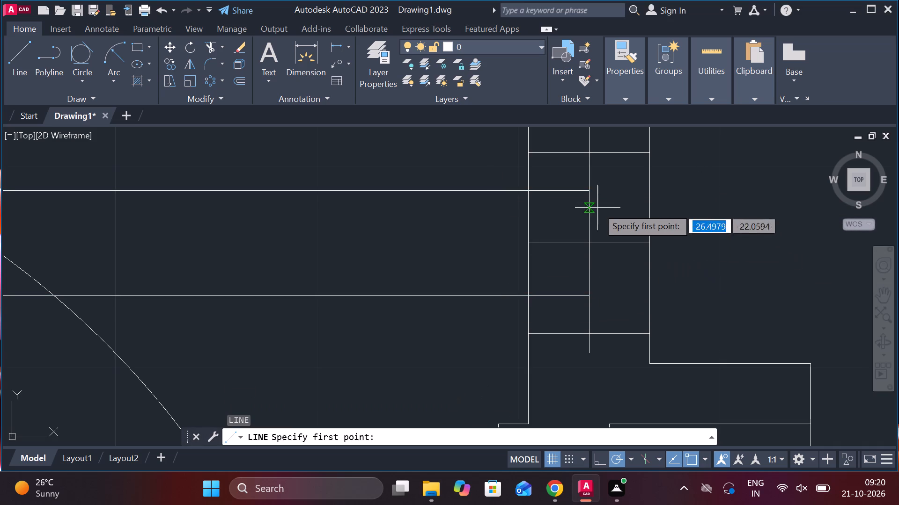
click(593, 190)
middle_drag(616, 192, 574, 267)
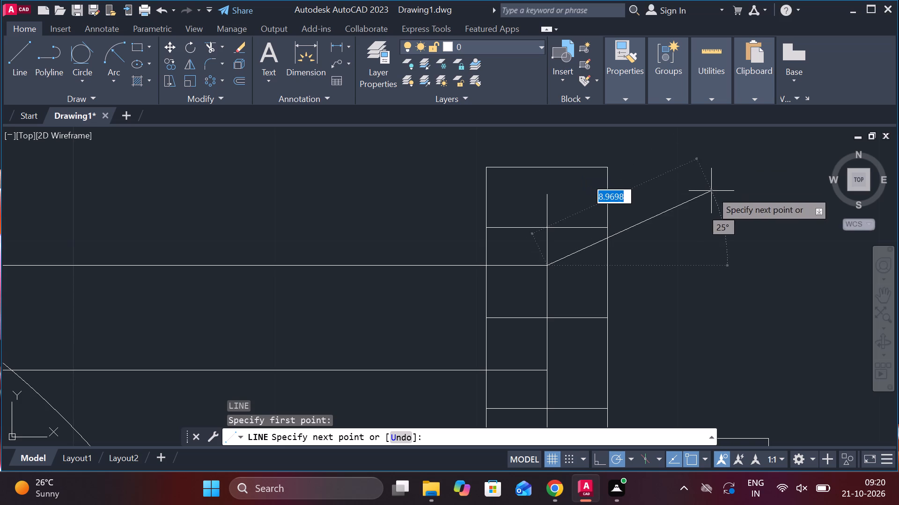
click(663, 147)
key(Escape)
Draw the opposite diagonal line outward and downward from the lower hole line's end, past the flange's far face.
scroll(689, 265, down, 2)
middle_drag(689, 265, 635, 202)
key(space)
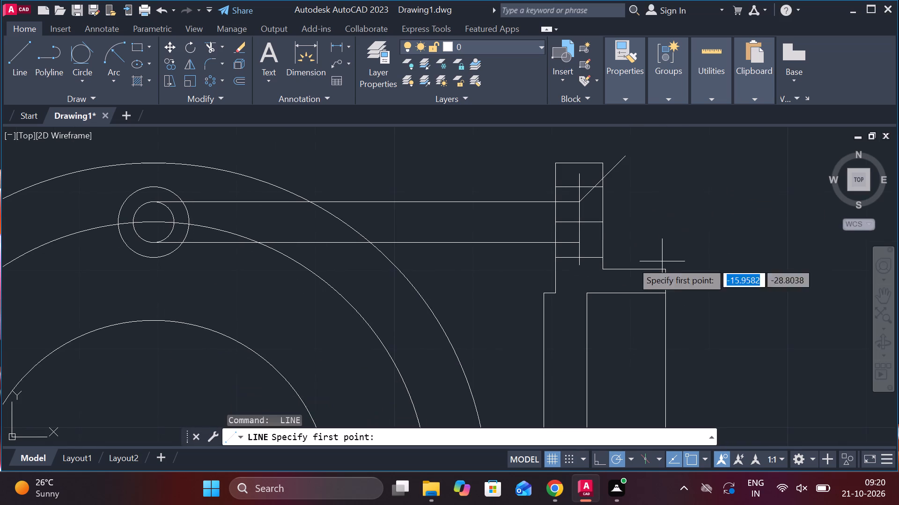
scroll(585, 258, up, 2)
click(568, 222)
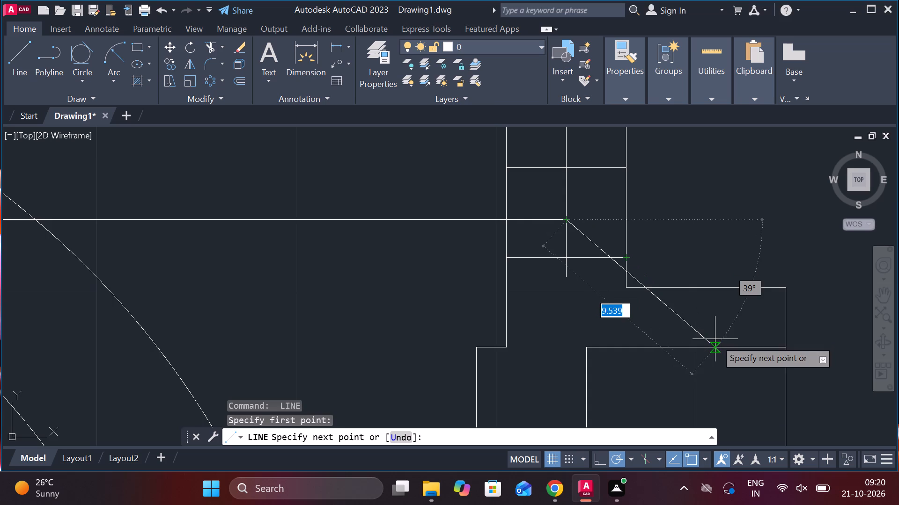
middle_drag(715, 339, 709, 339)
scroll(639, 314, up, 2)
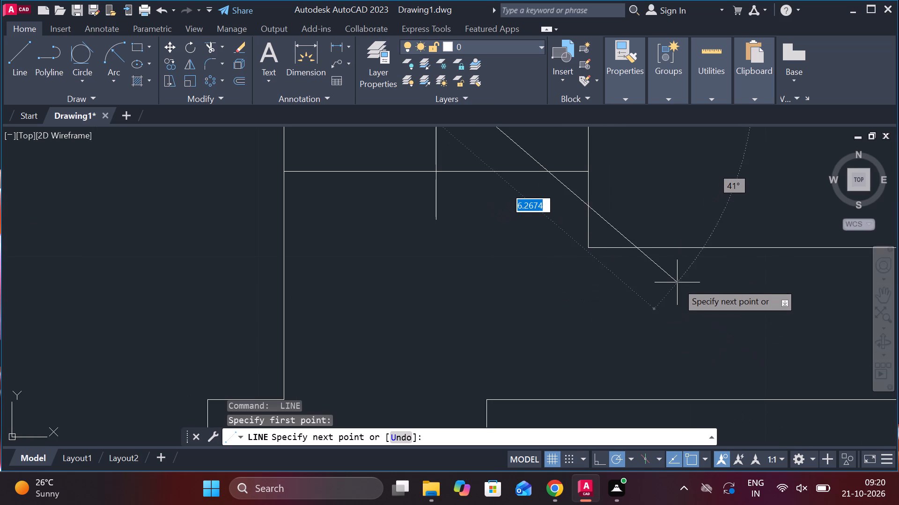
click(672, 309)
key(Escape)
Trim the overhanging ends of both diagonal lines at the flange's far face.
text(TR)
key(space)
click(657, 302)
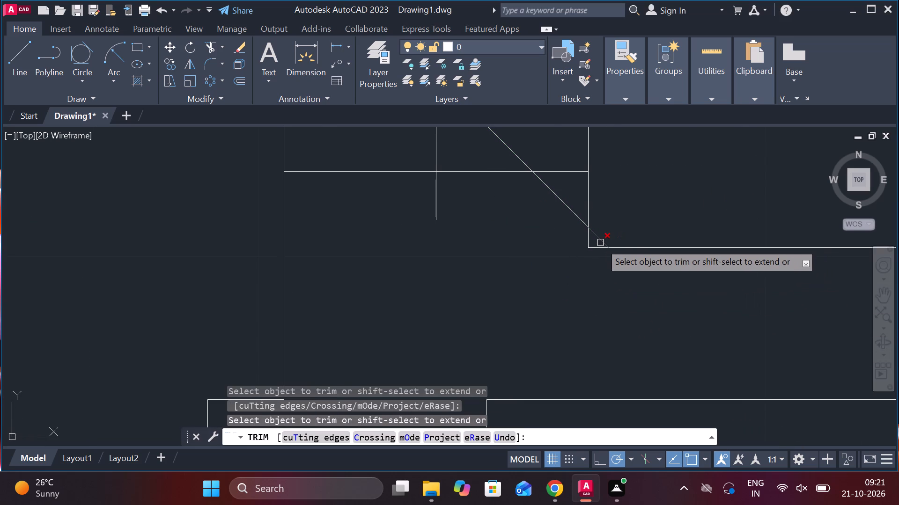
click(601, 243)
scroll(445, 281, down, 2)
scroll(547, 202, down, 2)
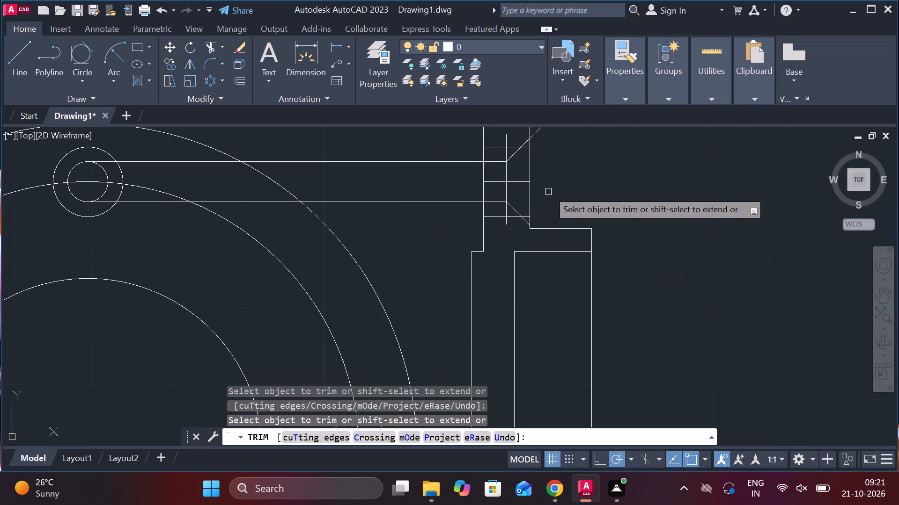
middle_drag(550, 188, 550, 231)
click(546, 164)
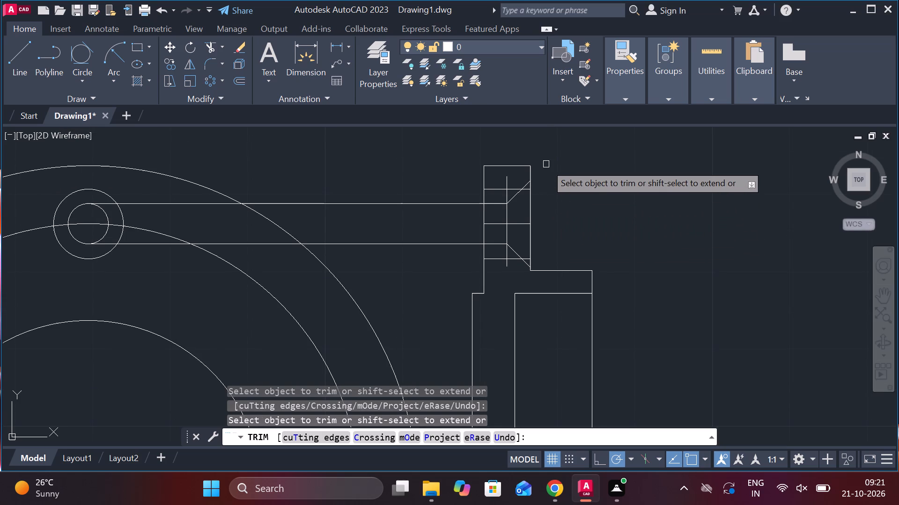
Trim away the vertical line above the upper hole line and the upper diameter 9 projection line in the flange.
scroll(543, 184, up, 2)
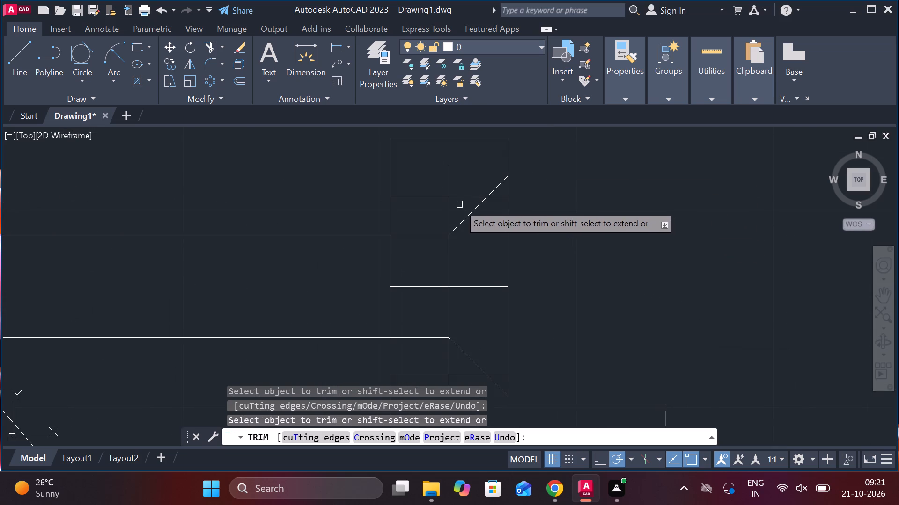
click(448, 200)
click(449, 189)
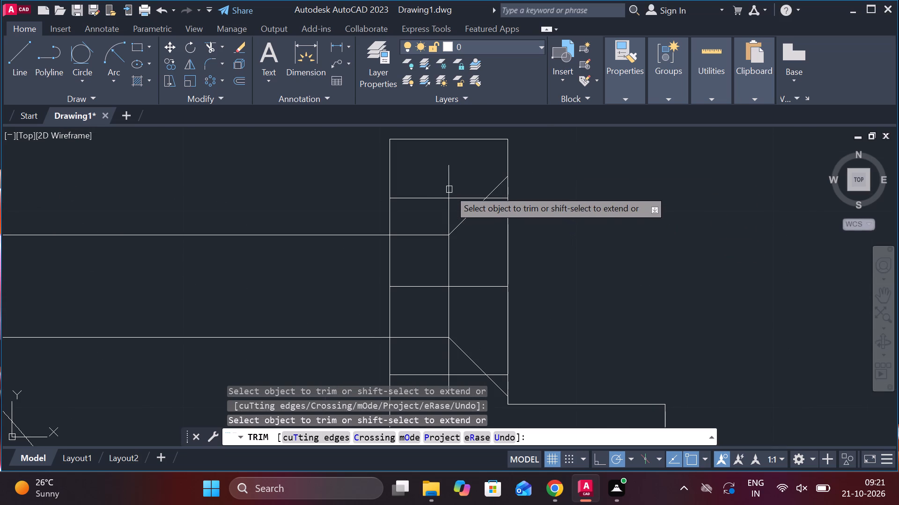
click(432, 195)
click(451, 183)
click(452, 195)
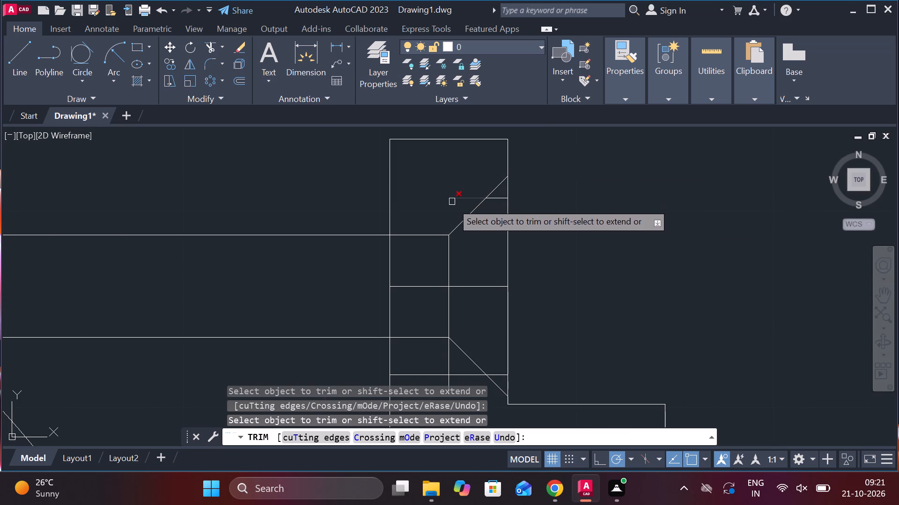
click(463, 195)
click(494, 199)
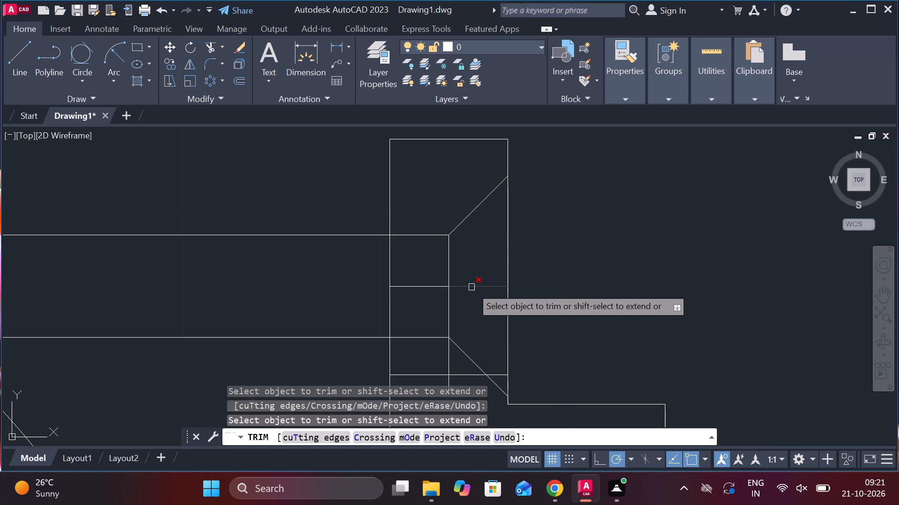
Trim away the vertical line below the lower hole line and the lower diameter 9 projection line in the flange.
scroll(379, 304, down, 2)
middle_drag(486, 315, 493, 317)
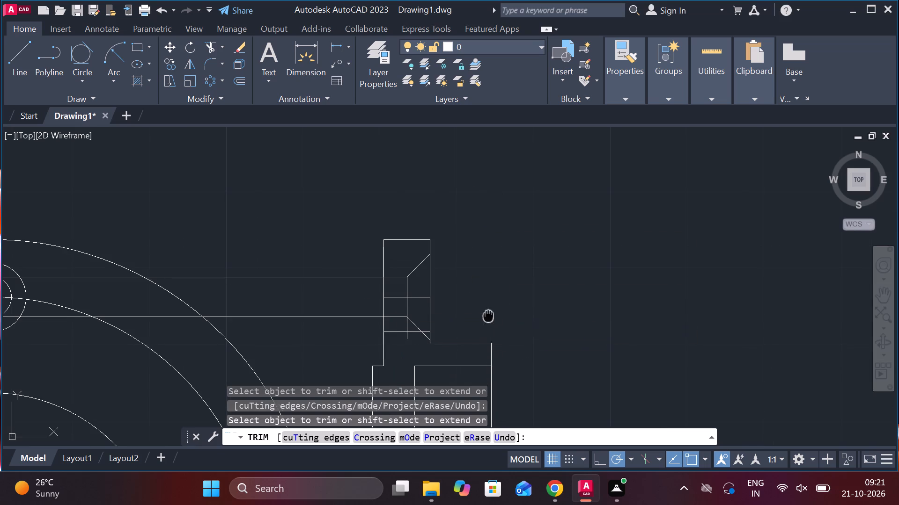
middle_drag(493, 317, 564, 306)
scroll(575, 295, down, 1)
scroll(551, 298, up, 2)
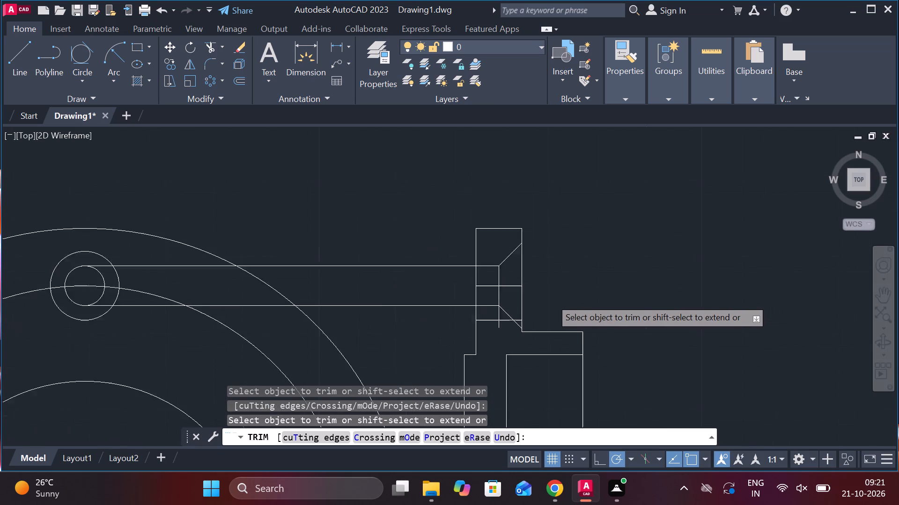
scroll(551, 298, up, 1)
middle_drag(551, 299, 581, 258)
click(497, 314)
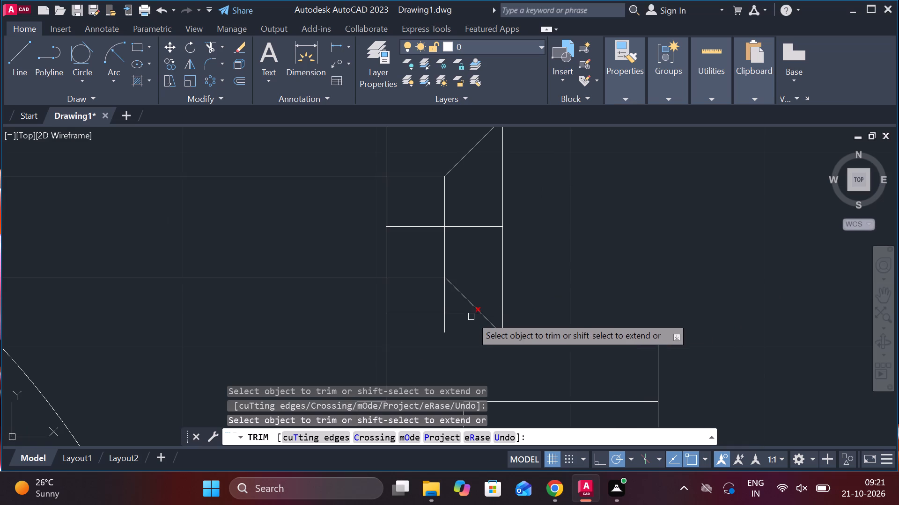
click(471, 317)
click(438, 317)
click(442, 314)
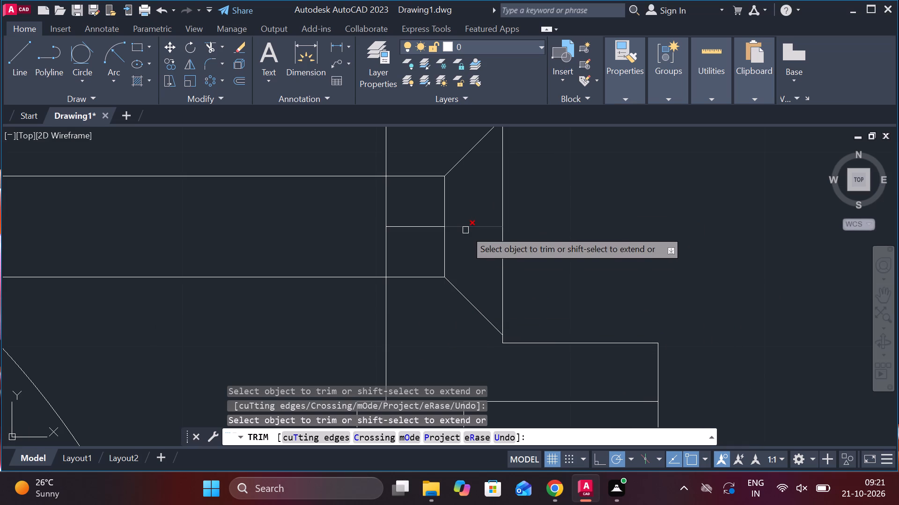
Trim the two hole projection lines between the views and erase their leftover pieces in the front view.
scroll(525, 236, down, 2)
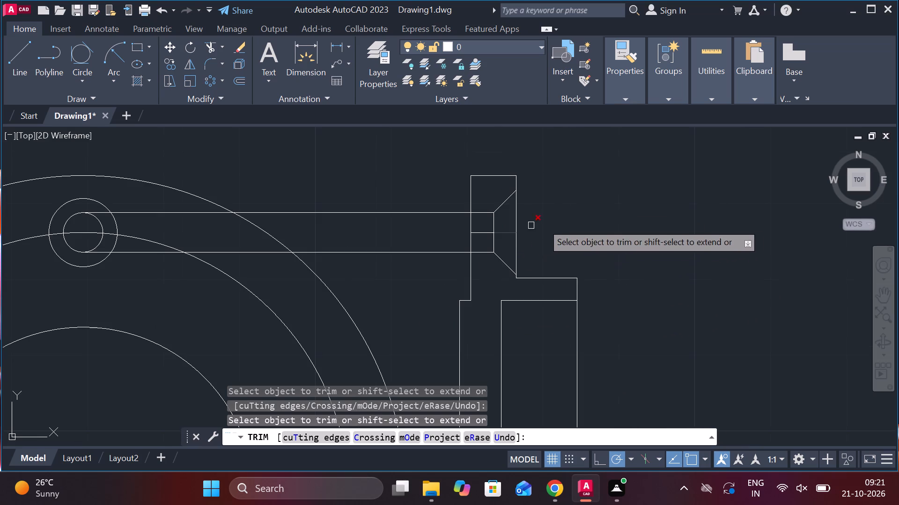
drag(420, 293, 445, 118)
key(Escape)
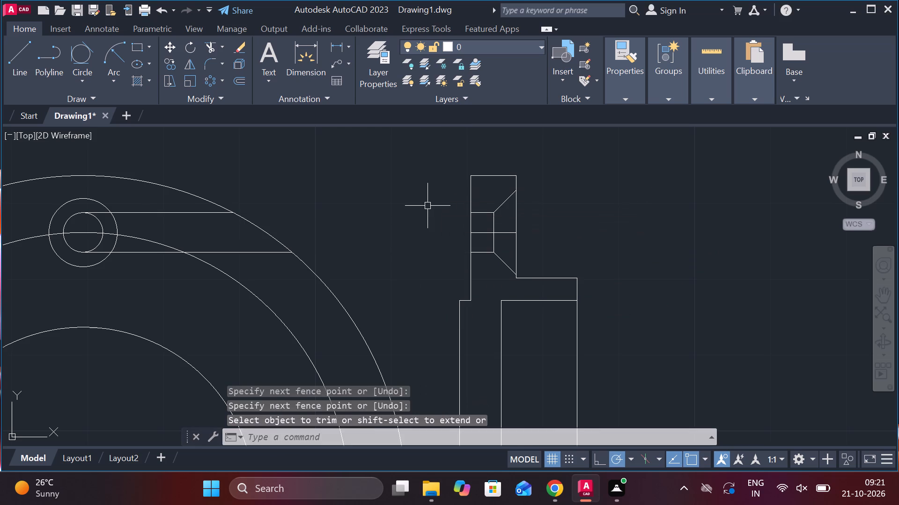
scroll(427, 212, down, 2)
middle_drag(439, 215, 659, 182)
scroll(598, 187, up, 2)
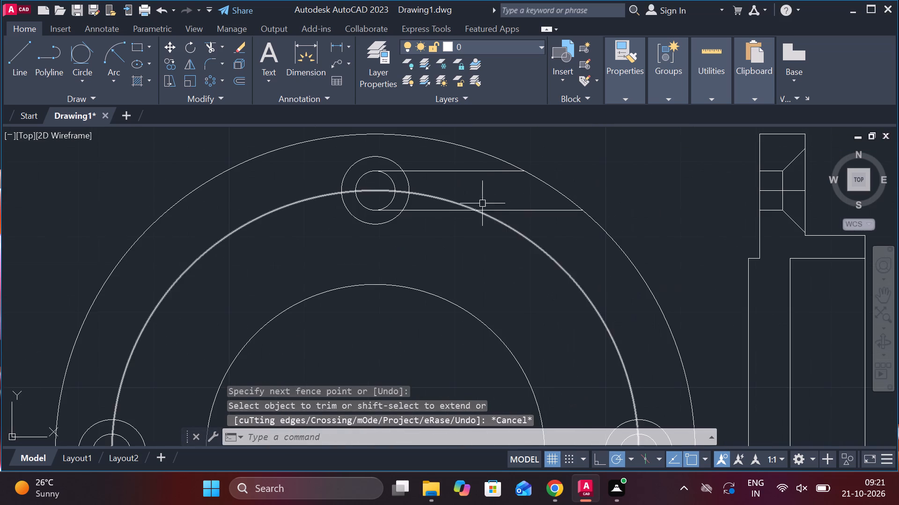
click(463, 173)
click(520, 208)
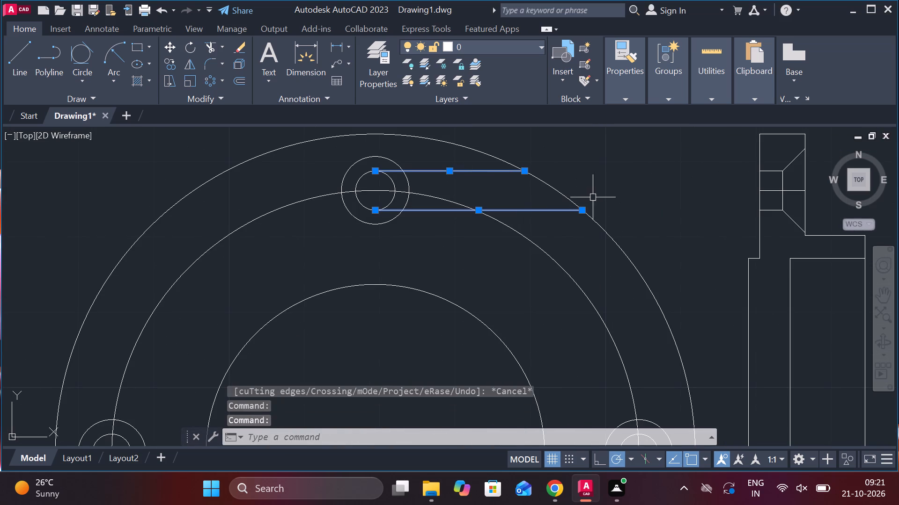
text(E)
key(space)
Draw a vertical line along the side view's upper flange face, joining the outer ends of the two countersink diagonals.
middle_drag(645, 200, 302, 205)
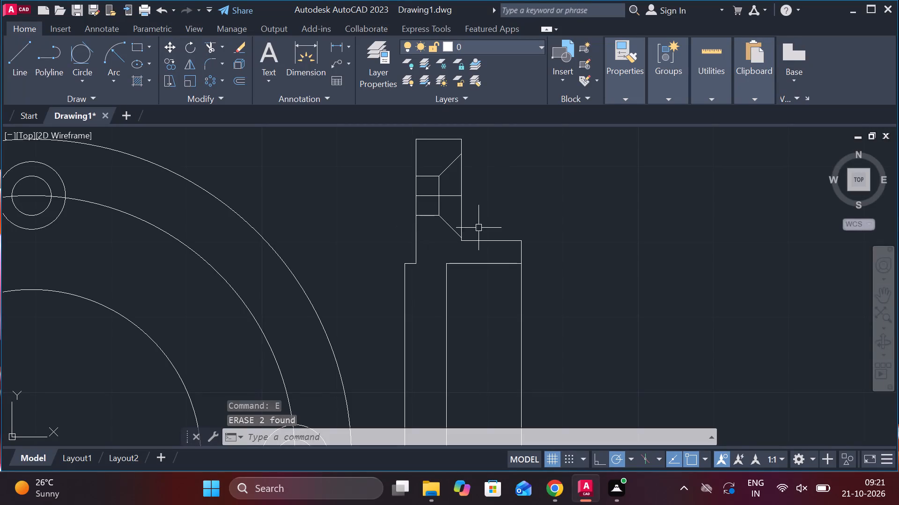
scroll(545, 212, up, 1)
middle_drag(501, 219, 531, 291)
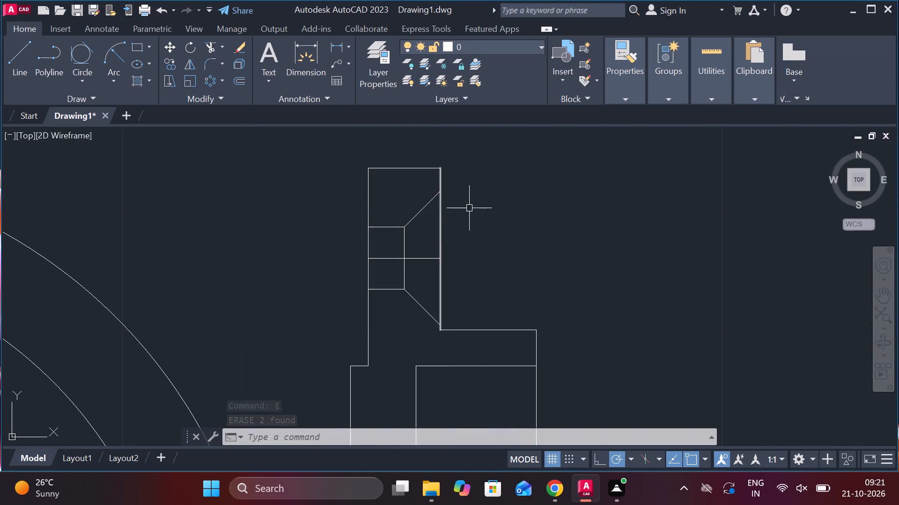
key(l)
key(Return)
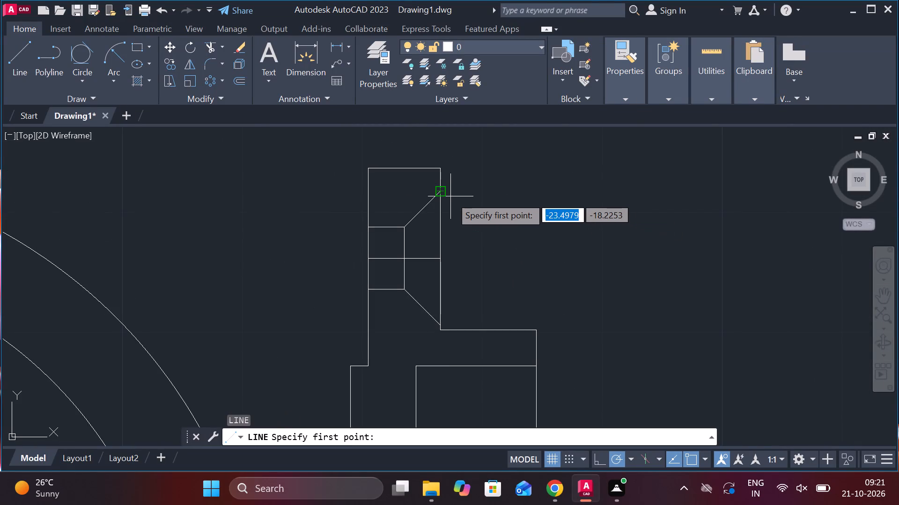
click(450, 196)
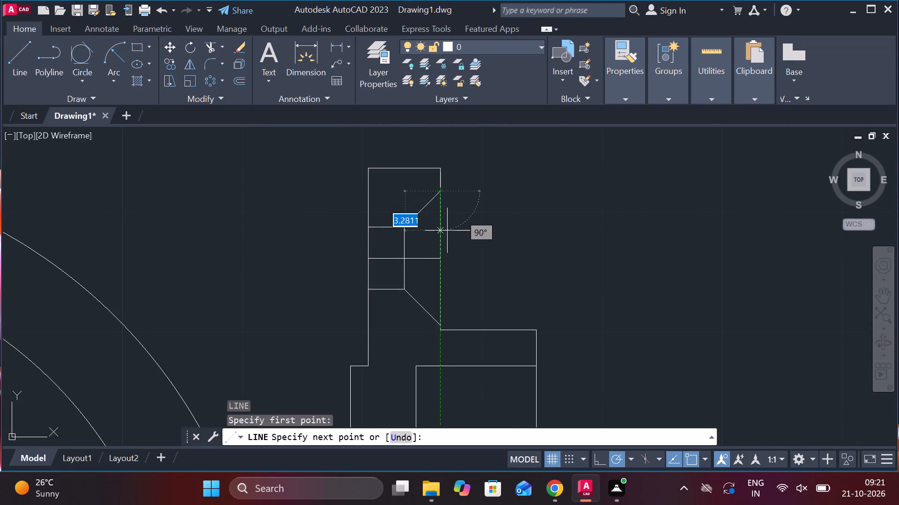
click(440, 326)
key(Escape)
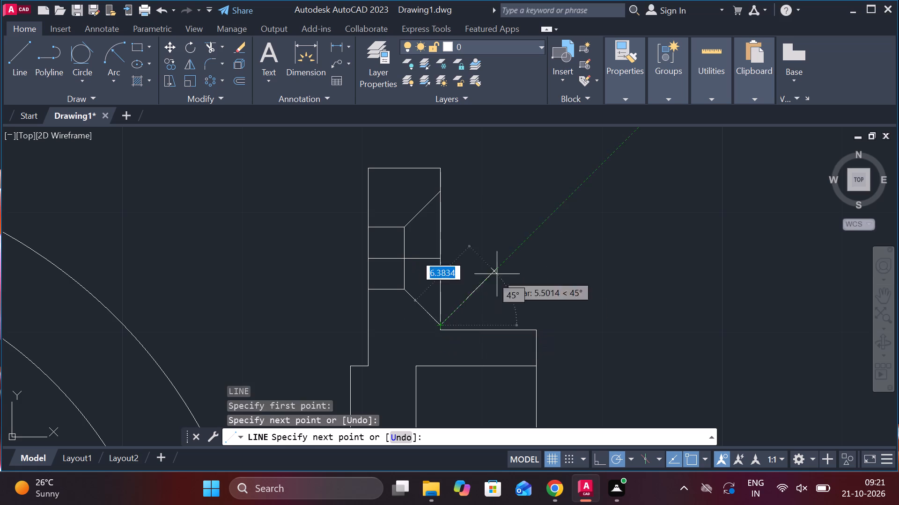
Offset the line joining the countersink's outer ends by 1.5 into the flange.
click(442, 243)
key(o)
key(Return)
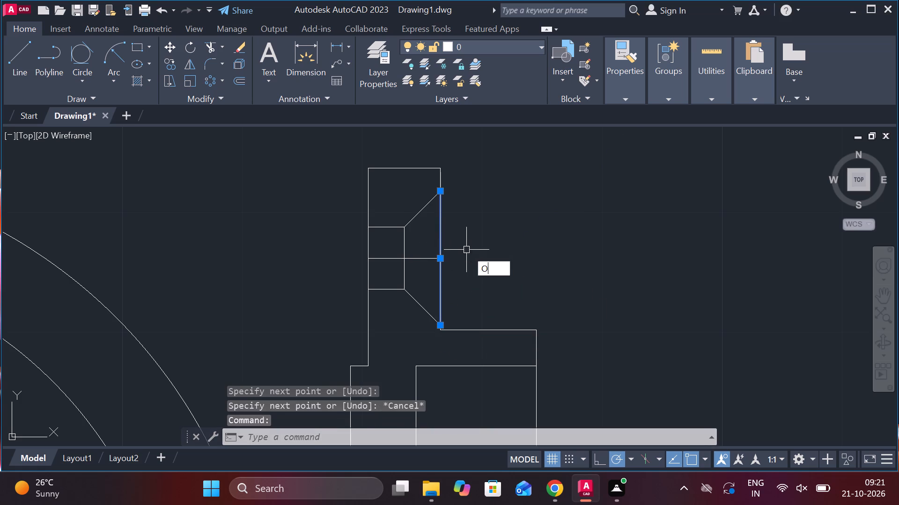
key(Return)
text(1.5)
key(Return)
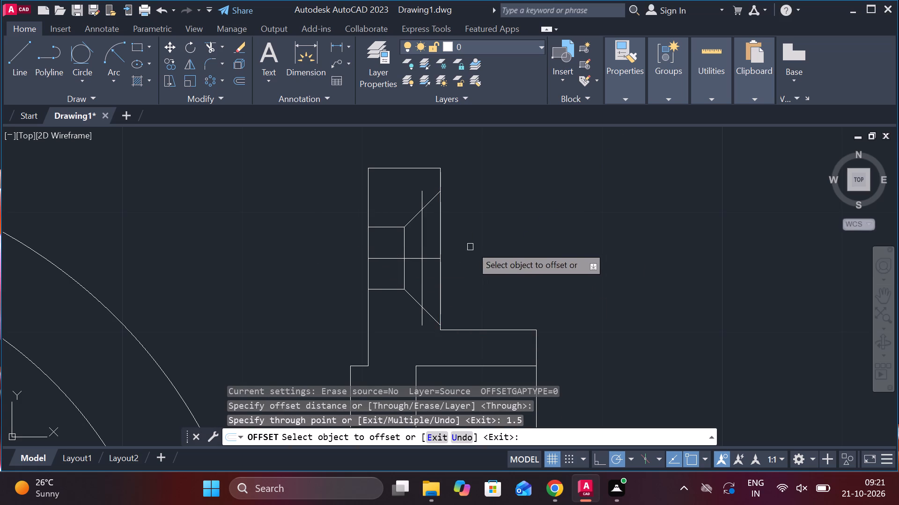
key(Escape)
Trim the offset line's ends outside the two countersink diagonals, and trim the overlapping line segments on the flange's far face between them.
text(TR)
key(space)
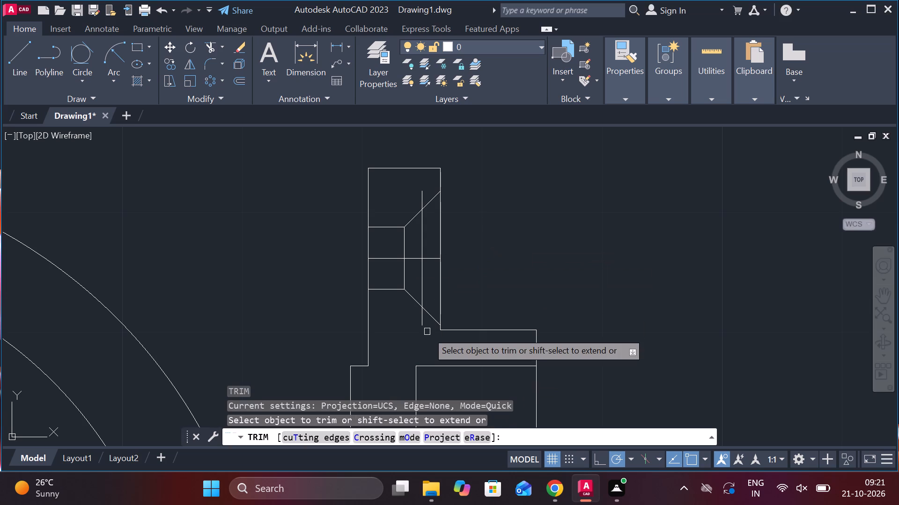
click(421, 324)
click(419, 196)
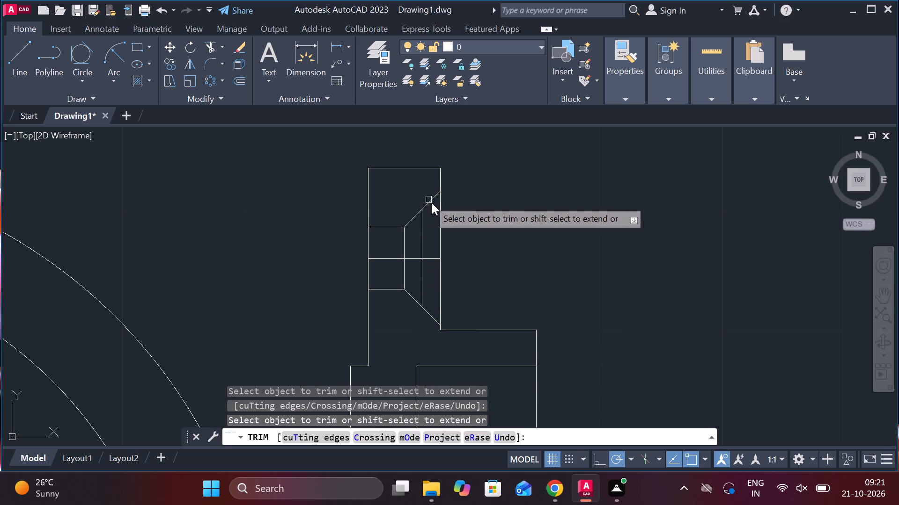
click(441, 230)
click(441, 276)
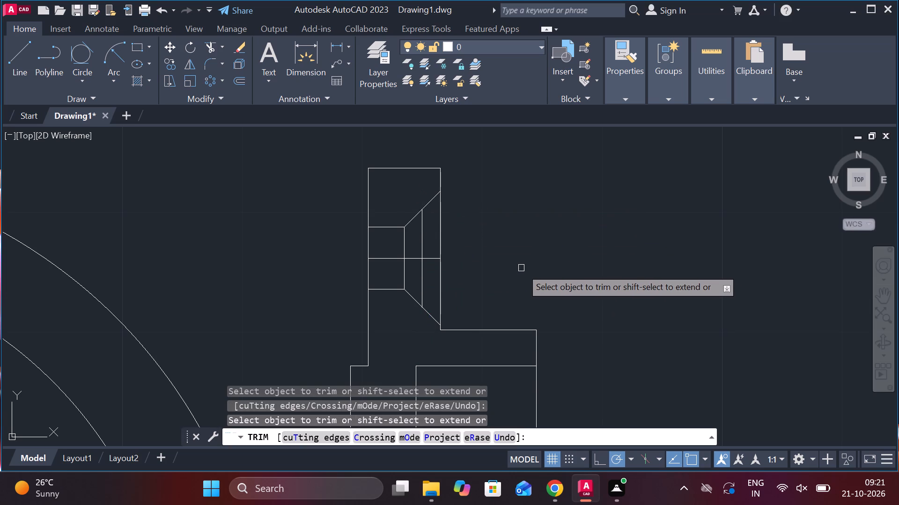
scroll(521, 268, down, 2)
middle_drag(521, 269, 520, 237)
scroll(542, 249, down, 1)
scroll(500, 223, up, 2)
scroll(547, 234, up, 2)
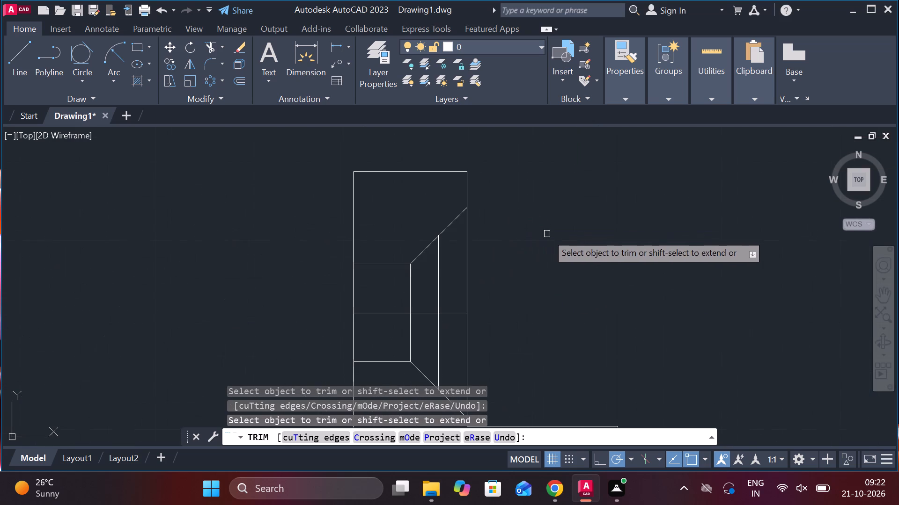
key(Escape)
Mirror the upper countersunk hole's lines about the side view's horizontal centre line, keeping the originals.
click(388, 220)
middle_drag(431, 279, 440, 245)
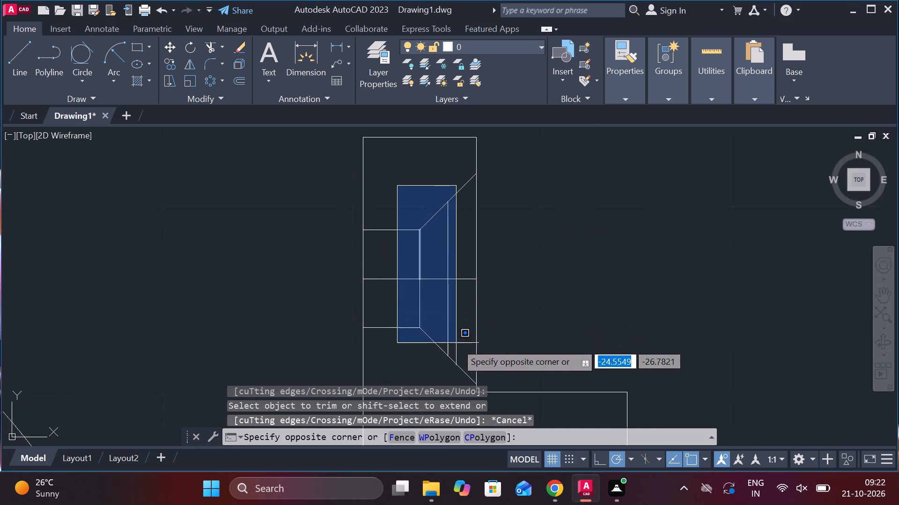
click(456, 354)
drag(465, 351, 457, 333)
click(385, 210)
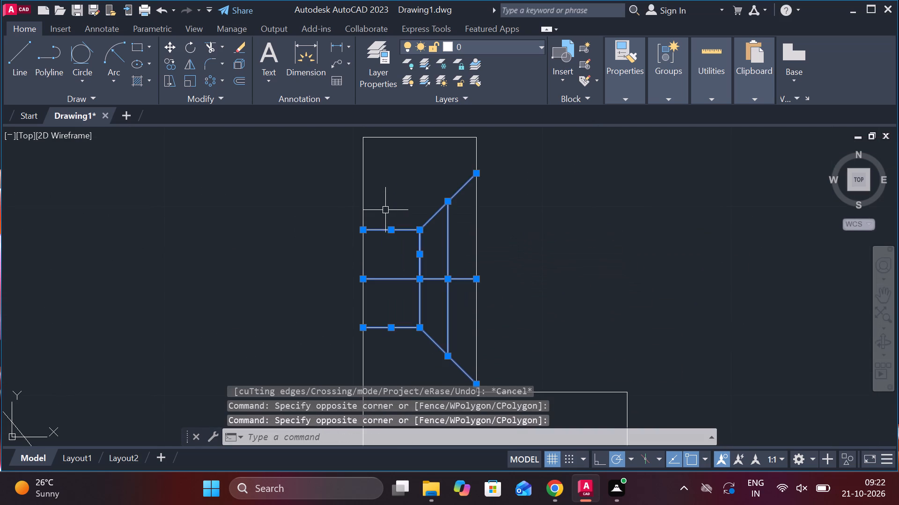
text(MI)
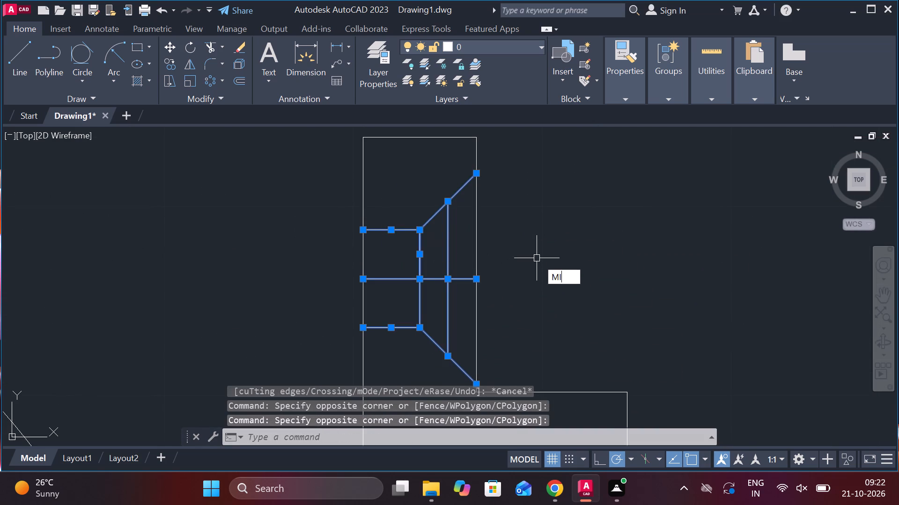
key(Return)
scroll(520, 270, down, 2)
middle_drag(533, 282, 518, 193)
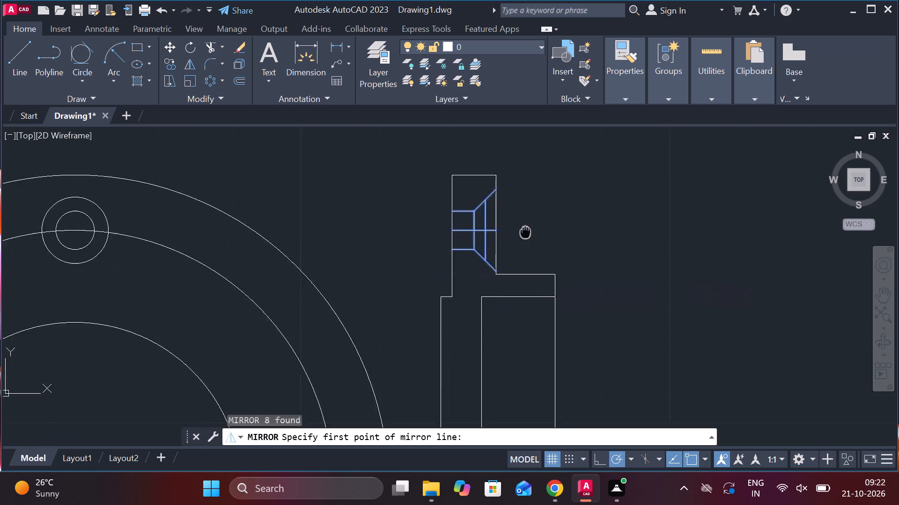
middle_drag(518, 193, 516, 172)
scroll(516, 203, down, 1)
click(462, 338)
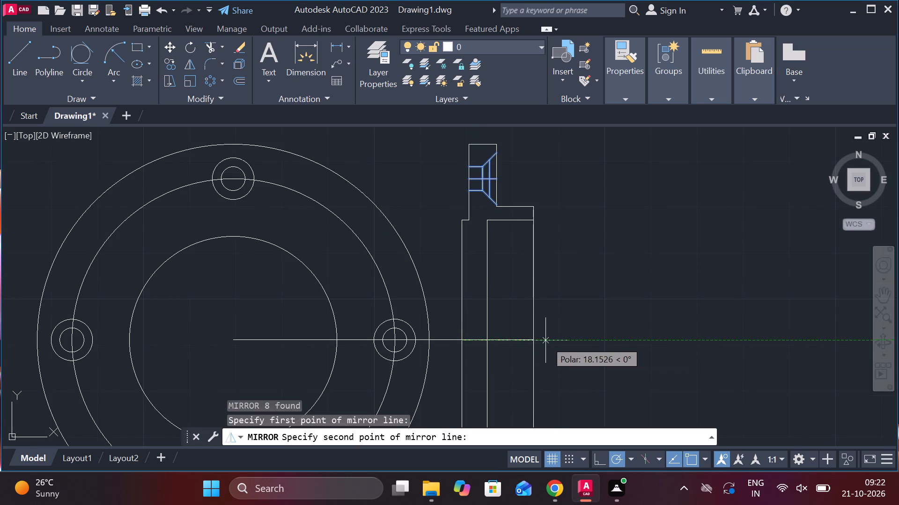
click(531, 340)
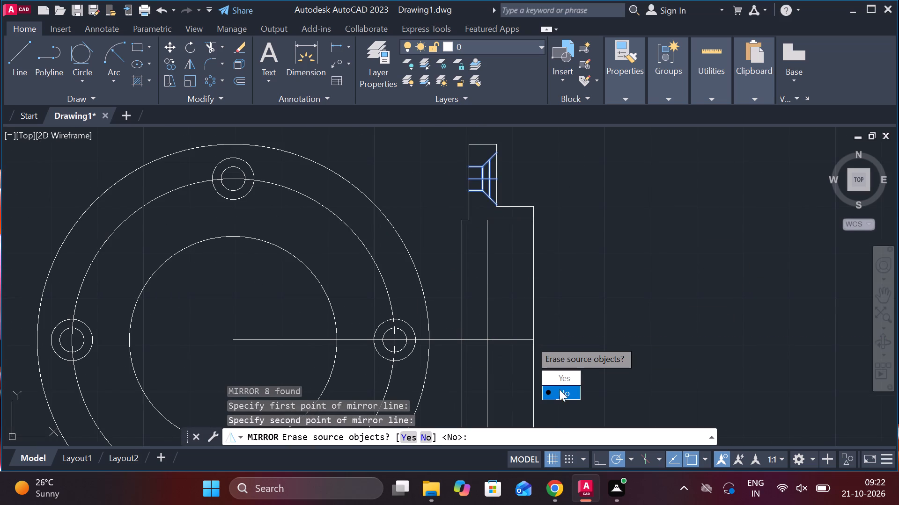
click(560, 390)
Draw a horizontal projection line from the top of the front view's central bore circle to beyond the side view.
scroll(555, 316, down, 2)
scroll(558, 347, up, 1)
middle_drag(560, 344, 535, 219)
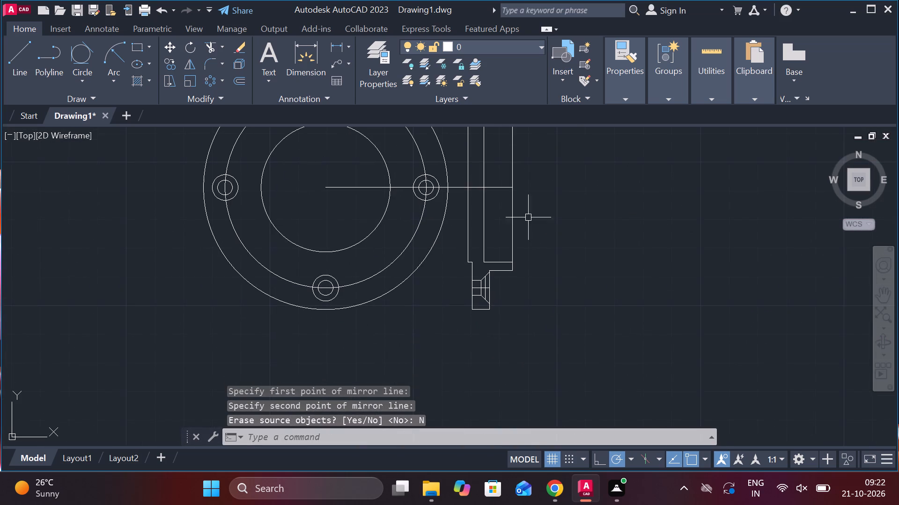
middle_drag(523, 208, 517, 208)
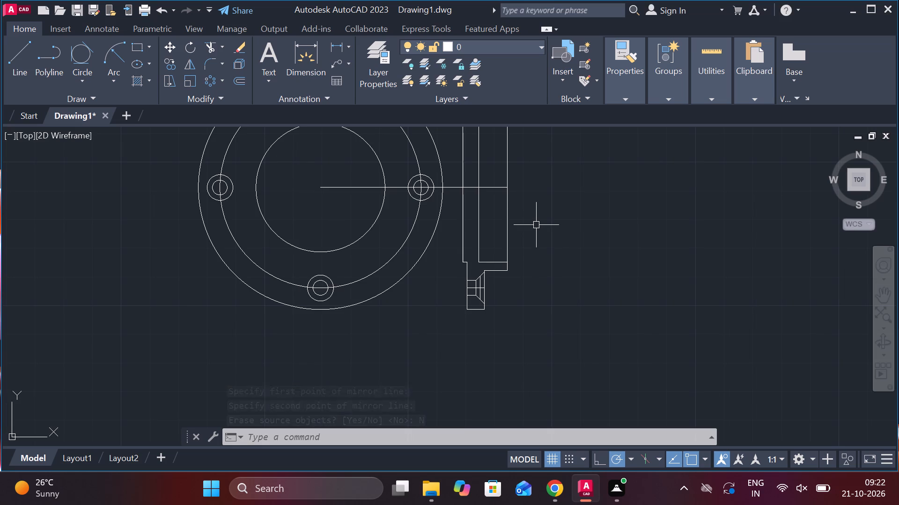
middle_drag(536, 225, 509, 343)
scroll(501, 311, down, 1)
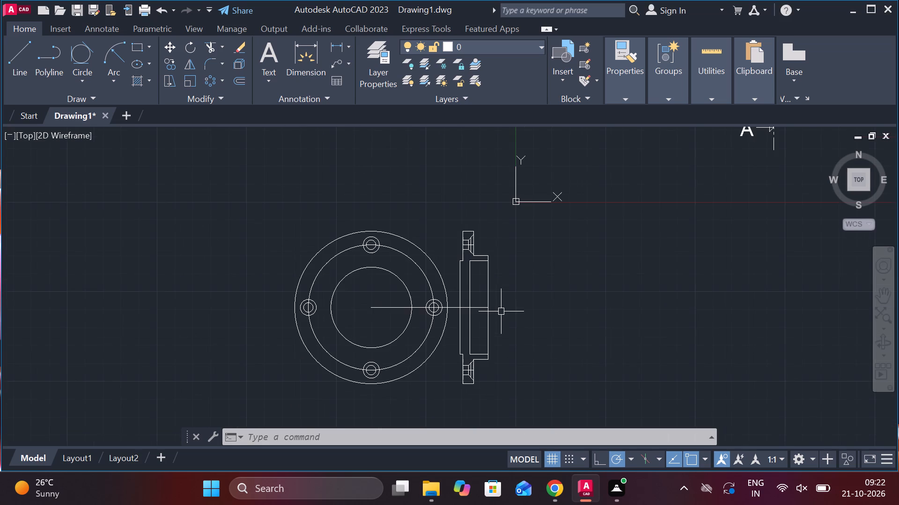
scroll(353, 300, up, 2)
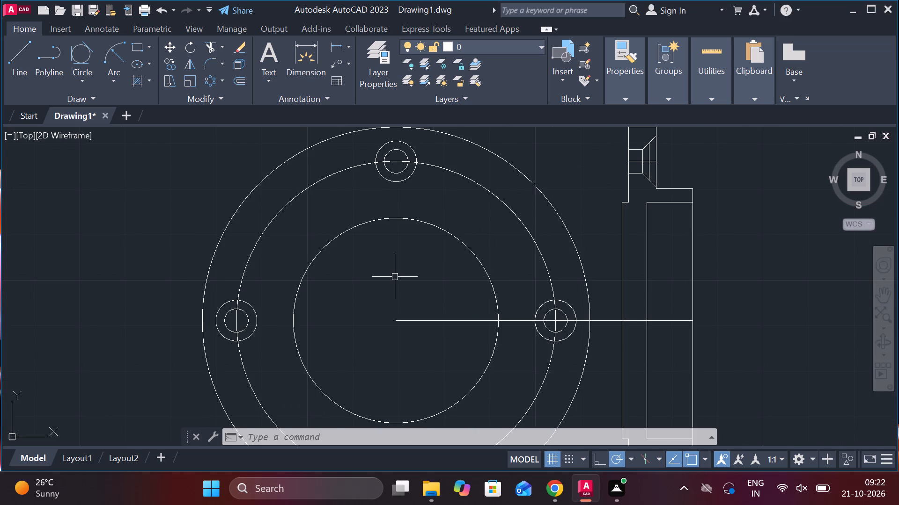
key(l)
key(Return)
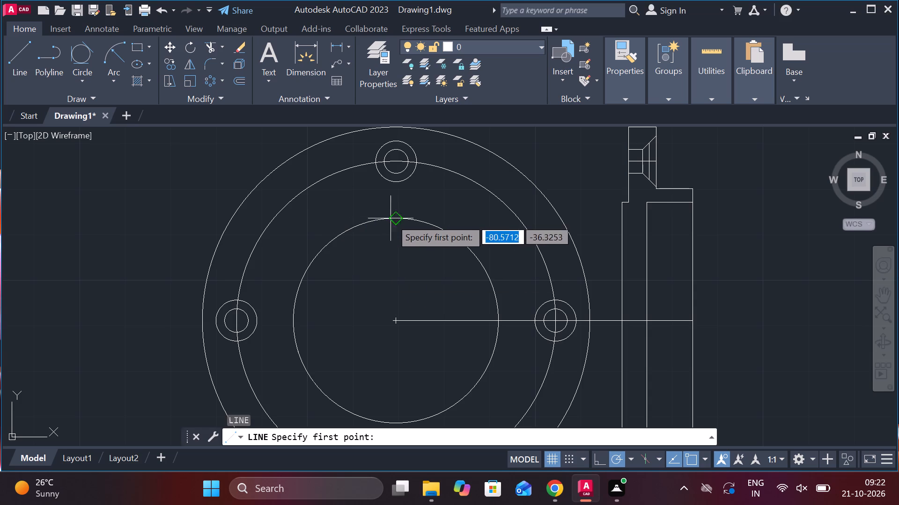
click(396, 218)
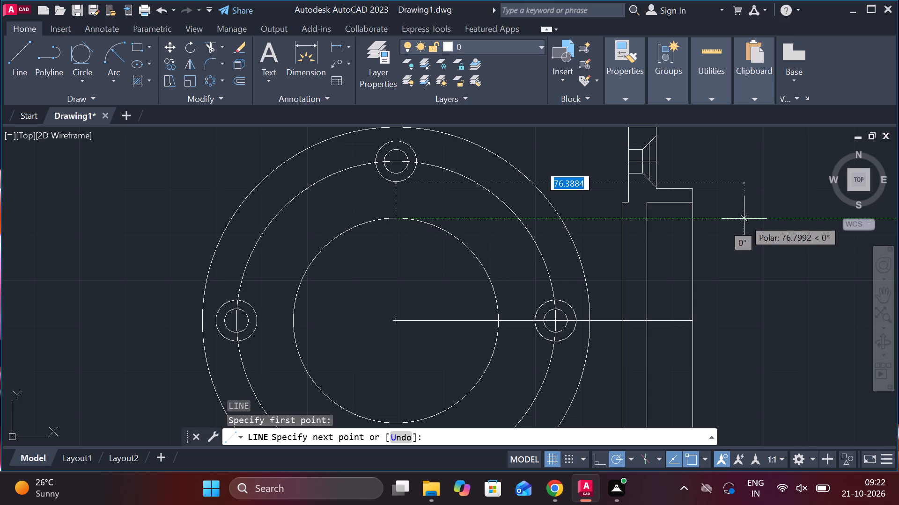
click(744, 219)
key(Escape)
Draw a horizontal projection line from the bottom of the central bore circle to beyond the side view.
middle_drag(744, 234, 715, 218)
key(space)
middle_drag(542, 339, 540, 263)
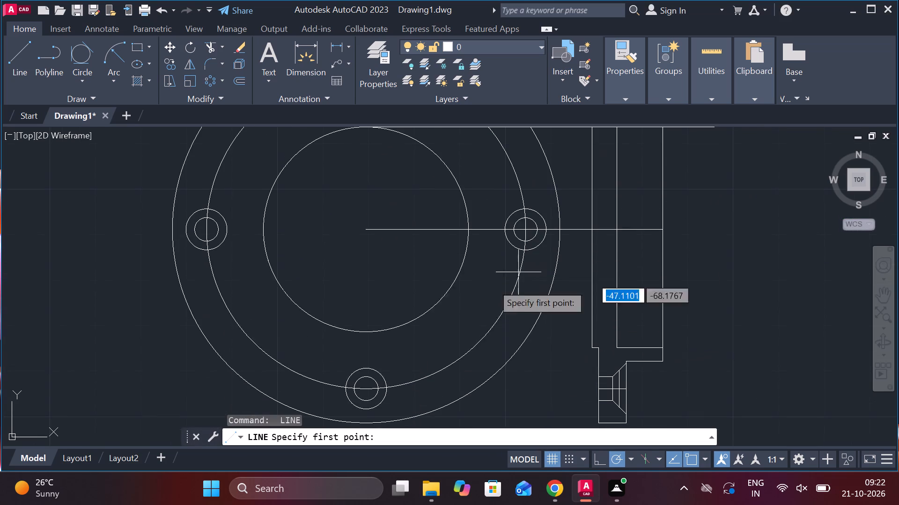
click(370, 328)
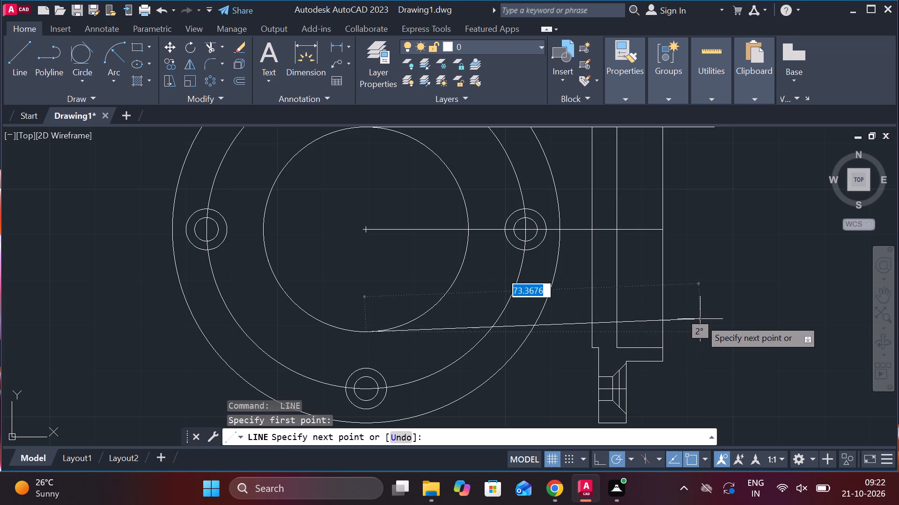
click(708, 325)
key(Escape)
Trim both bore projection lines where they overhang the side view's outer end face.
text(TR)
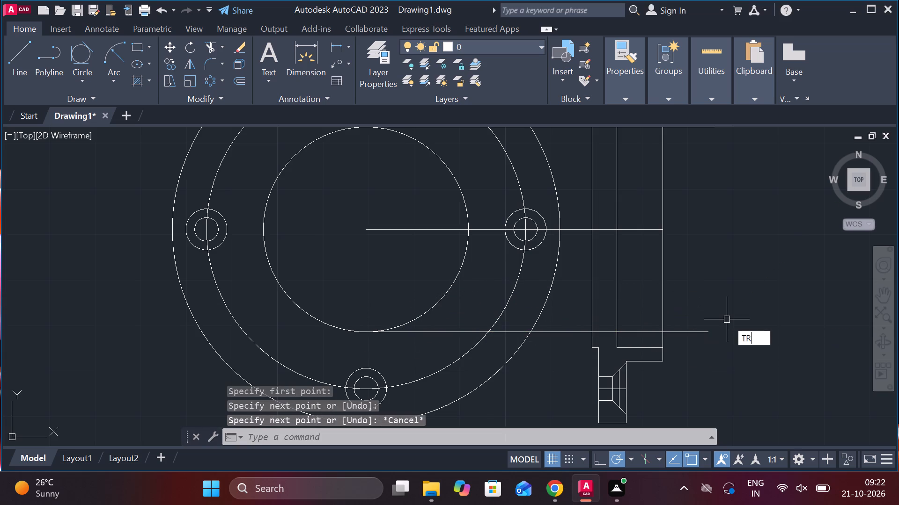
key(space)
click(682, 334)
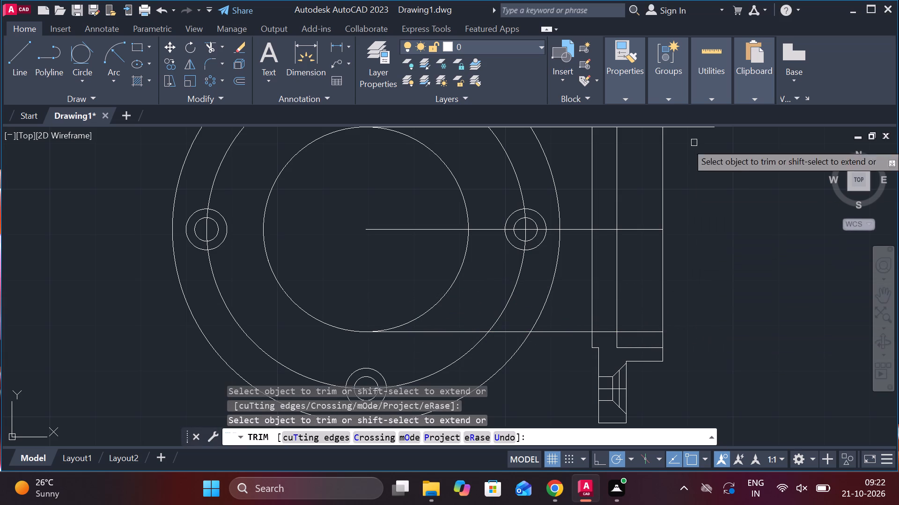
middle_drag(704, 174, 695, 220)
drag(685, 166, 684, 197)
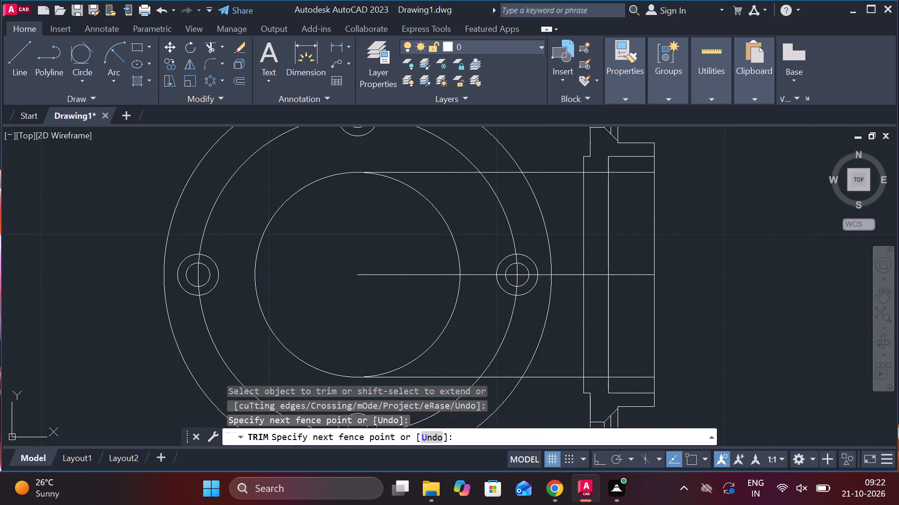
click(684, 223)
key(Escape)
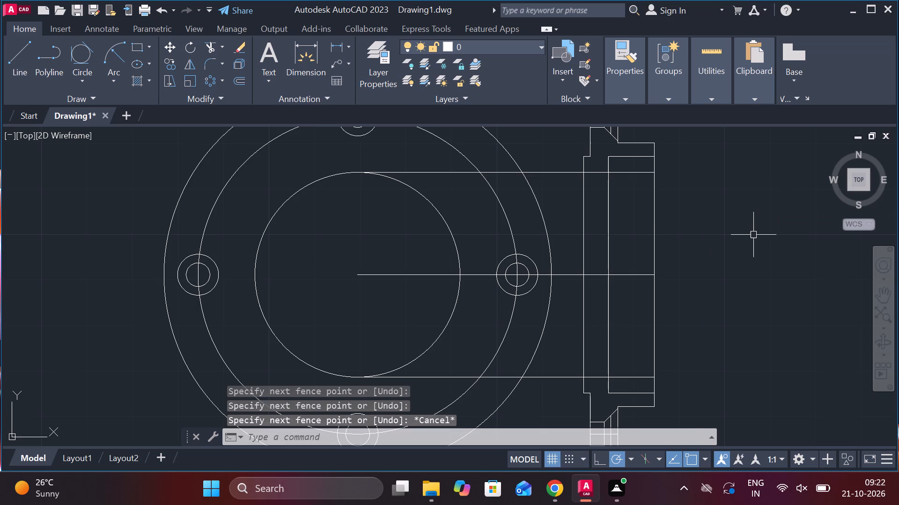
Trim both bore projection lines between the front view's outer circle and the side view.
text(TR)
key(space)
drag(560, 170, 560, 181)
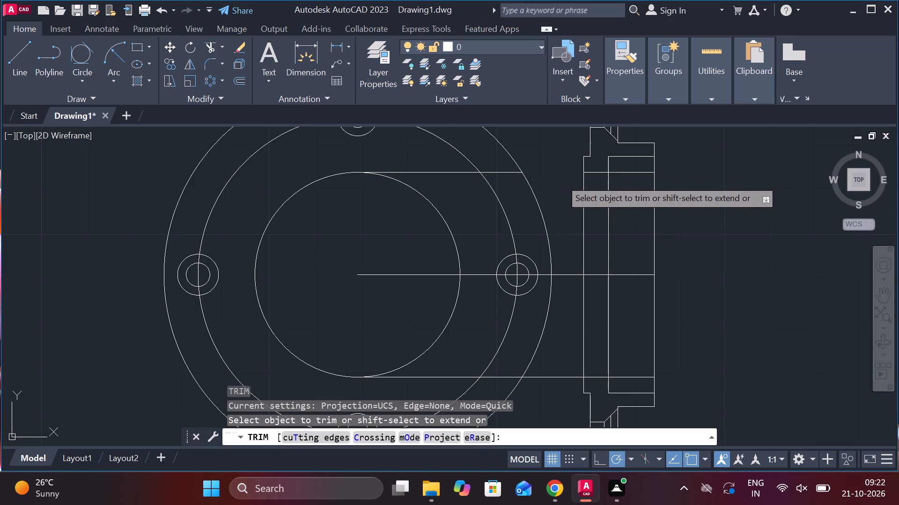
drag(560, 181, 571, 245)
drag(569, 313, 558, 418)
key(Escape)
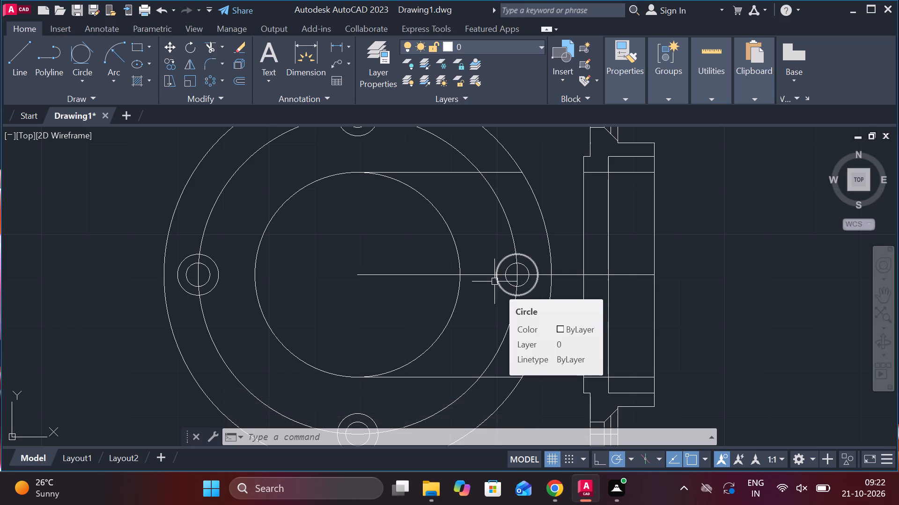
key(Escape)
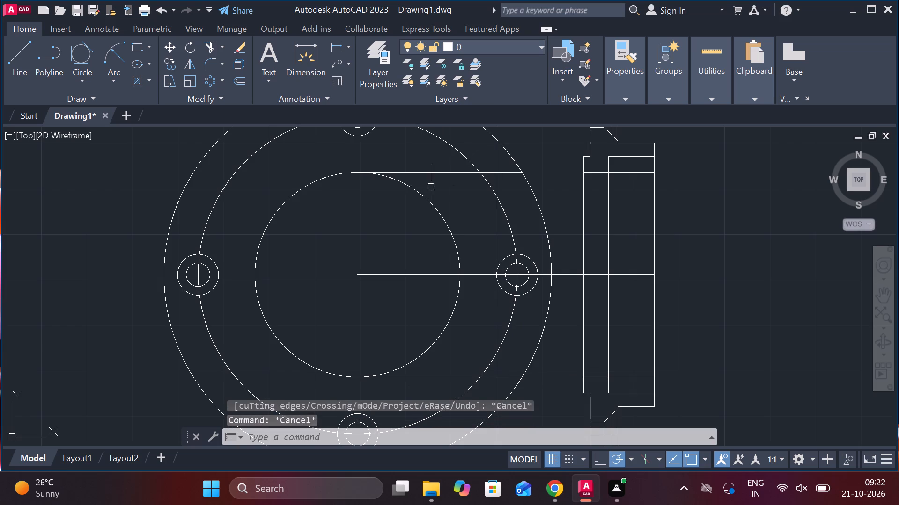
Erase the two leftover bore projection line pieces inside the front view.
click(450, 175)
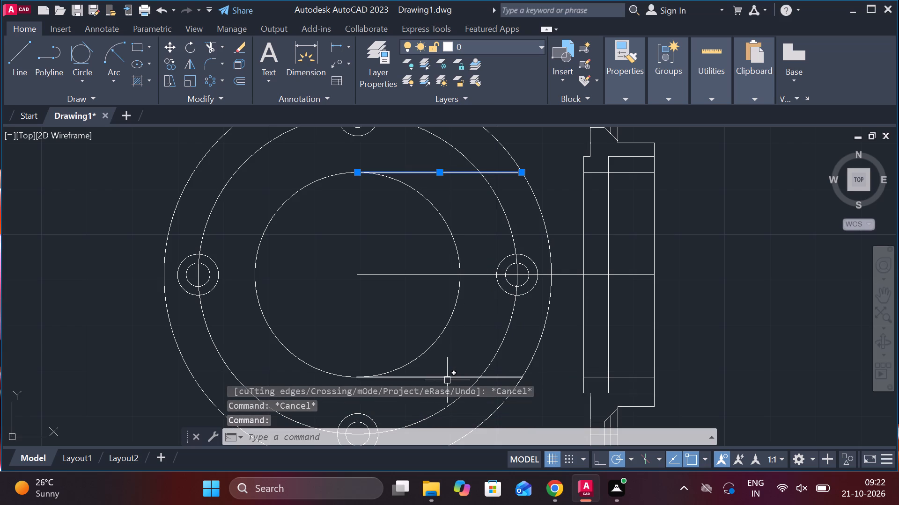
middle_drag(466, 321, 457, 252)
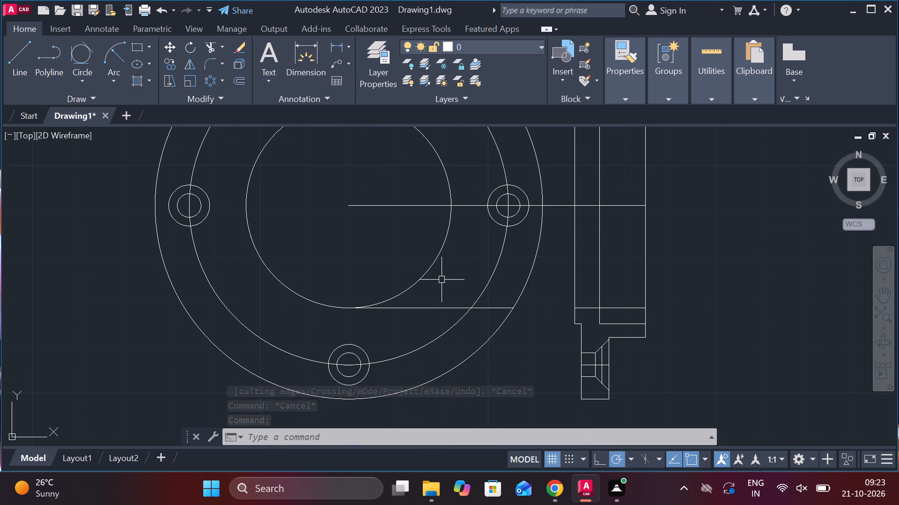
click(426, 309)
text(E)
key(space)
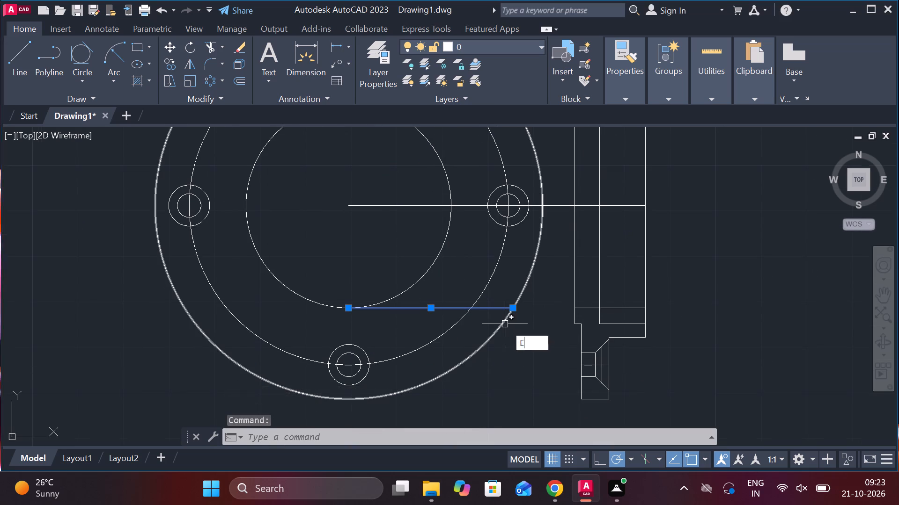
Trim the upper and lower bore projection lines inside the side view's recess, between the inner shoulder and the outer end face.
scroll(517, 336, down, 3)
scroll(519, 329, up, 1)
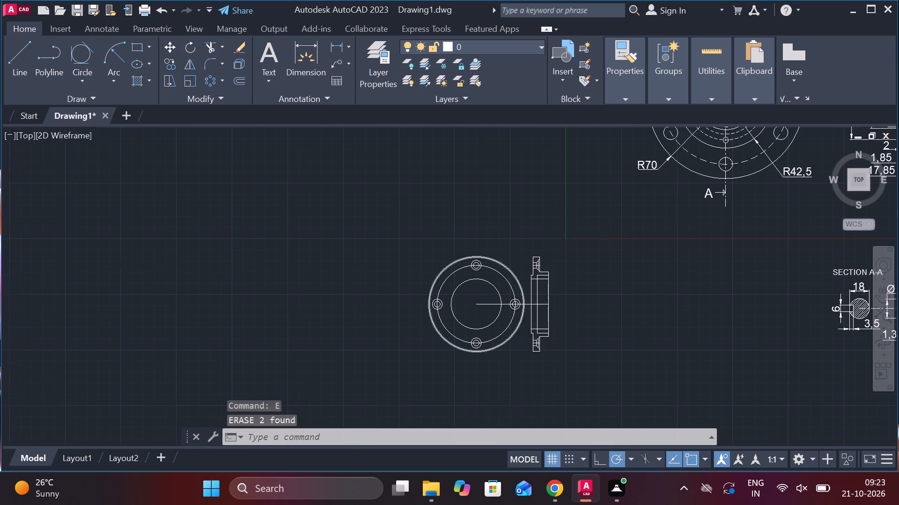
scroll(520, 328, up, 1)
text(TR)
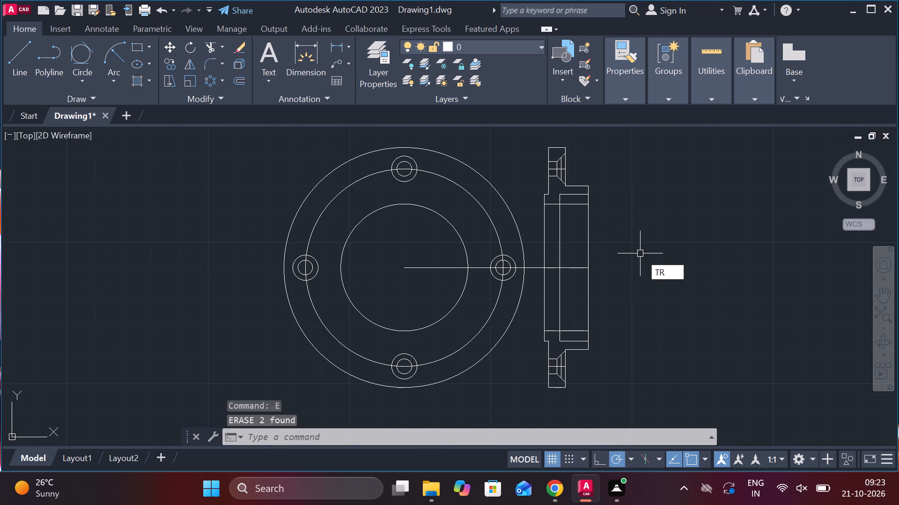
key(space)
click(583, 207)
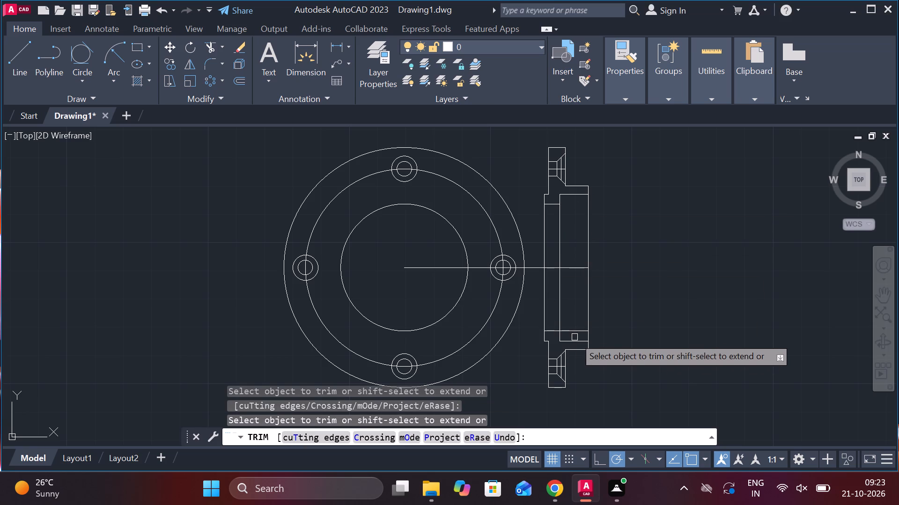
click(571, 332)
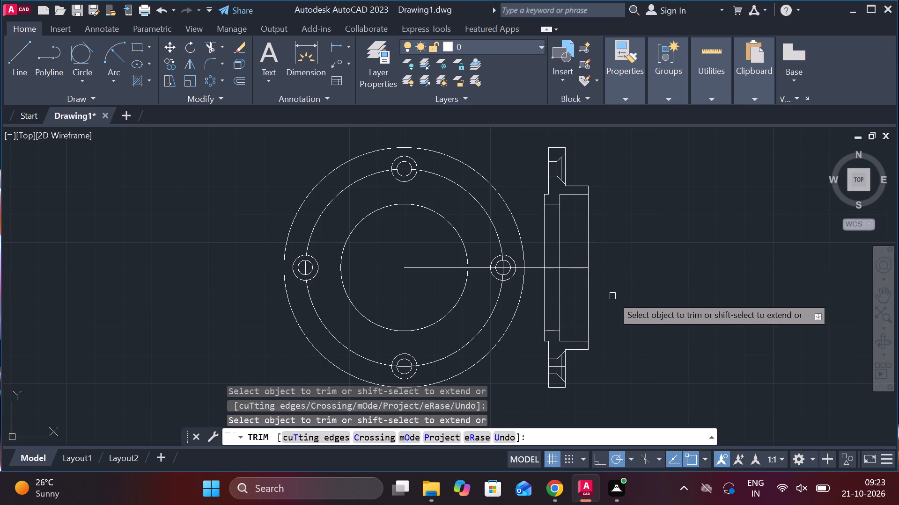
key(Escape)
Lengthen the horizontal centre line from the front view's centre to past the outer circle on the side away from the side view.
scroll(612, 296, down, 2)
scroll(519, 307, up, 2)
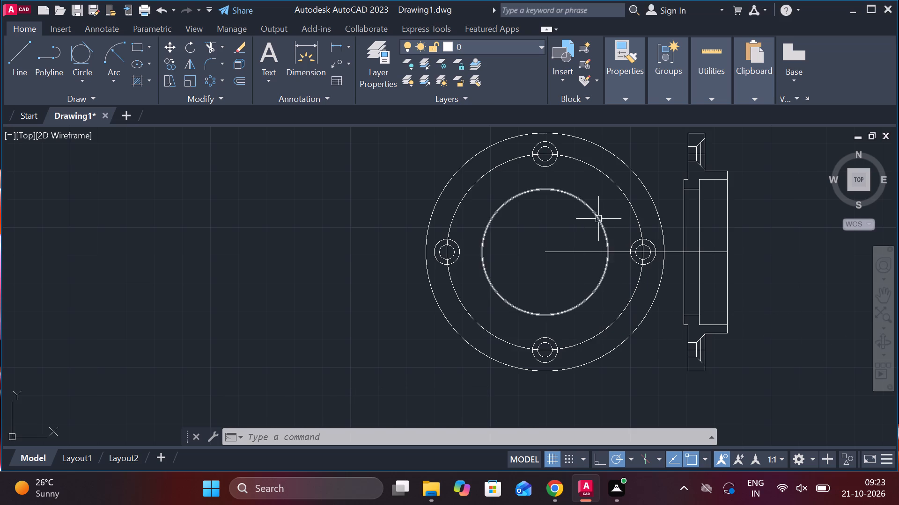
click(580, 251)
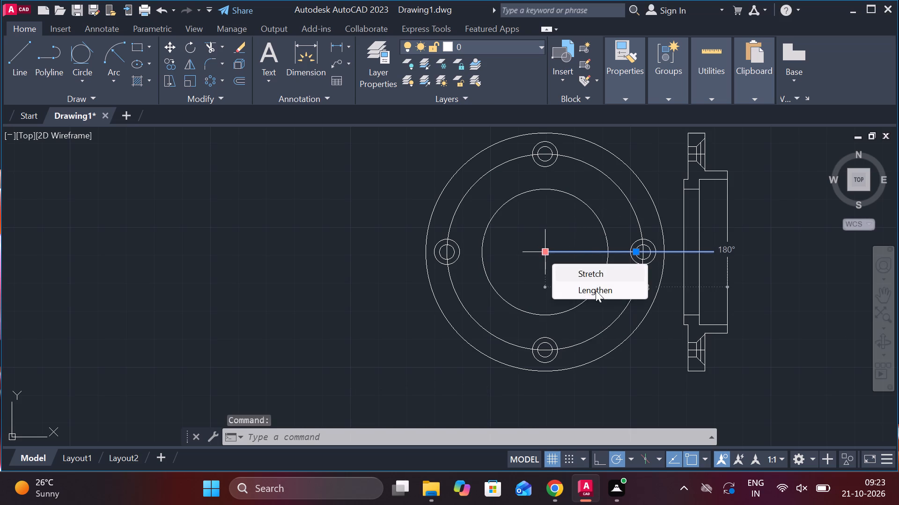
click(596, 290)
click(361, 249)
key(Escape)
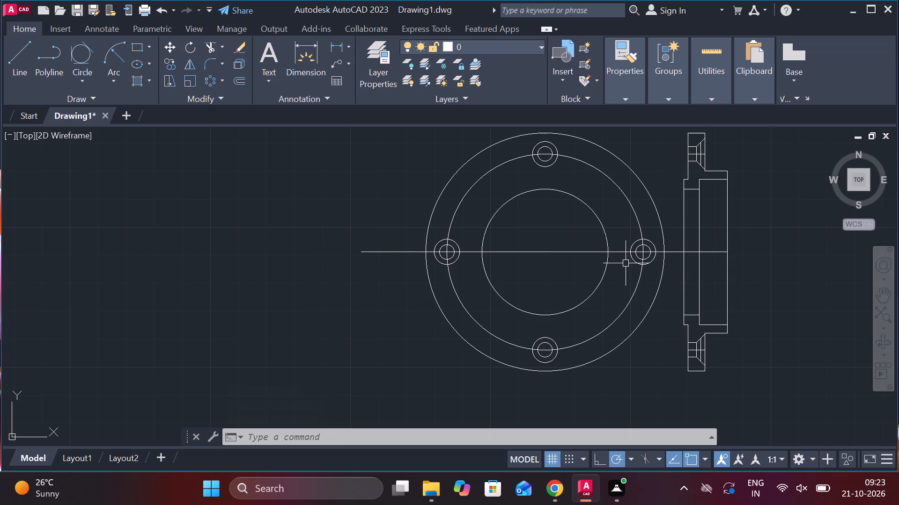
Draw a vertical line about 8 mm long upward from the front view's centre.
scroll(647, 259, down, 1)
key(l)
key(Return)
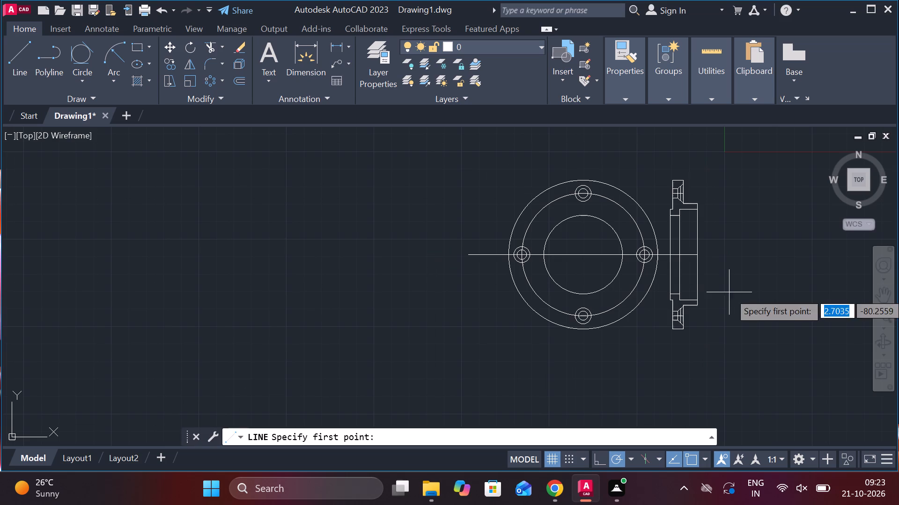
click(578, 254)
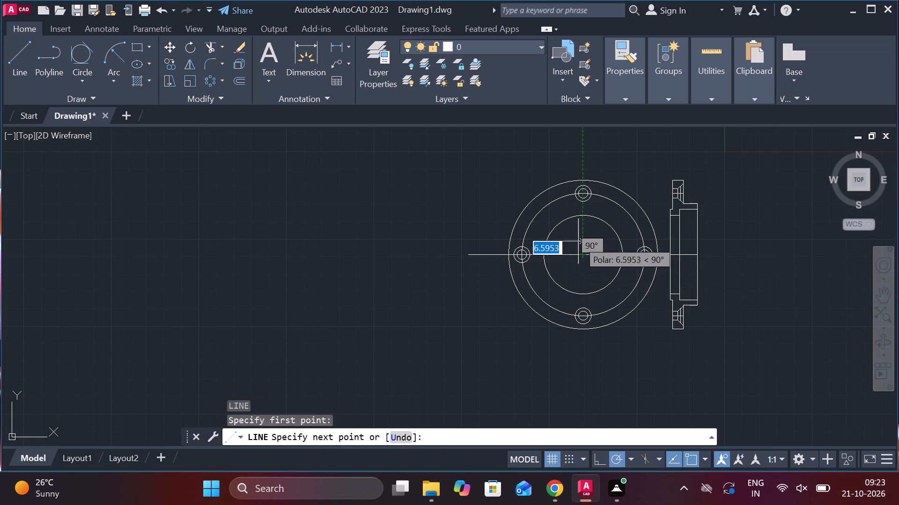
click(578, 241)
key(Escape)
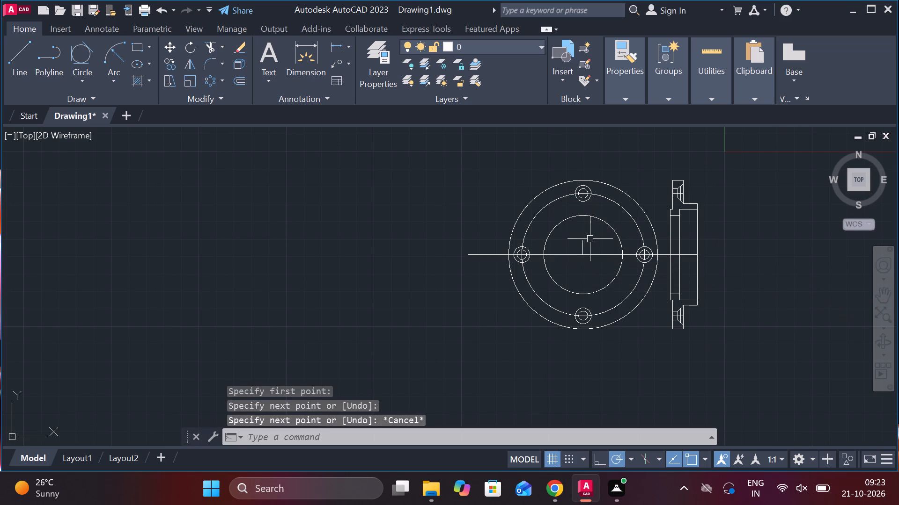
Lengthen the short vertical line past the outer circle at both ends, reaching about 63 mm above the centre and similarly below.
click(585, 243)
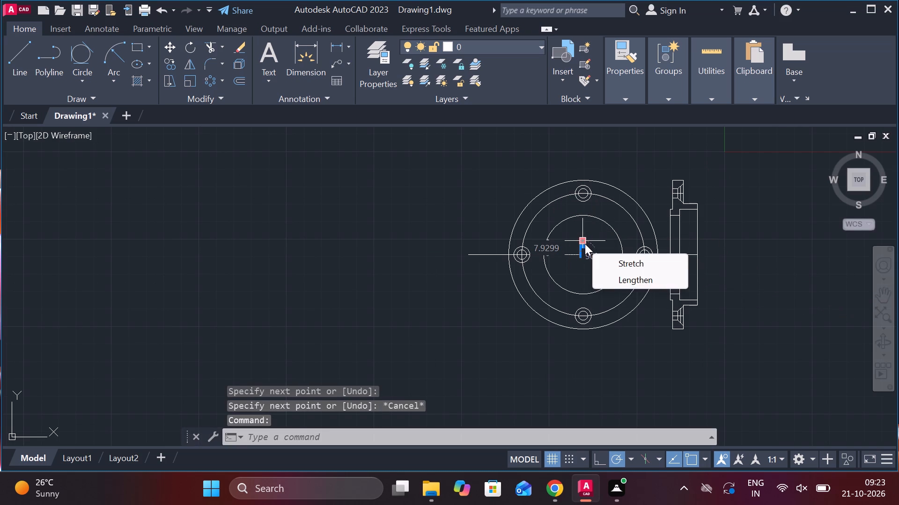
click(626, 283)
click(599, 144)
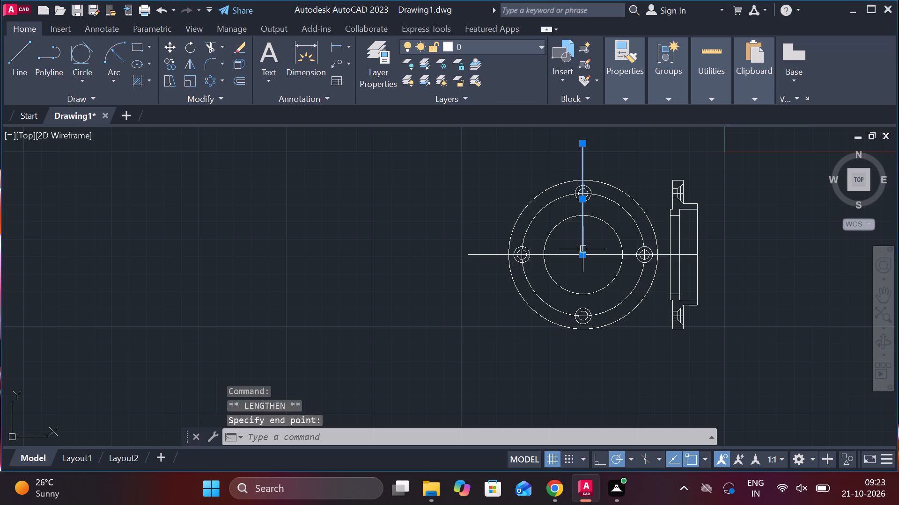
key(Escape)
click(582, 239)
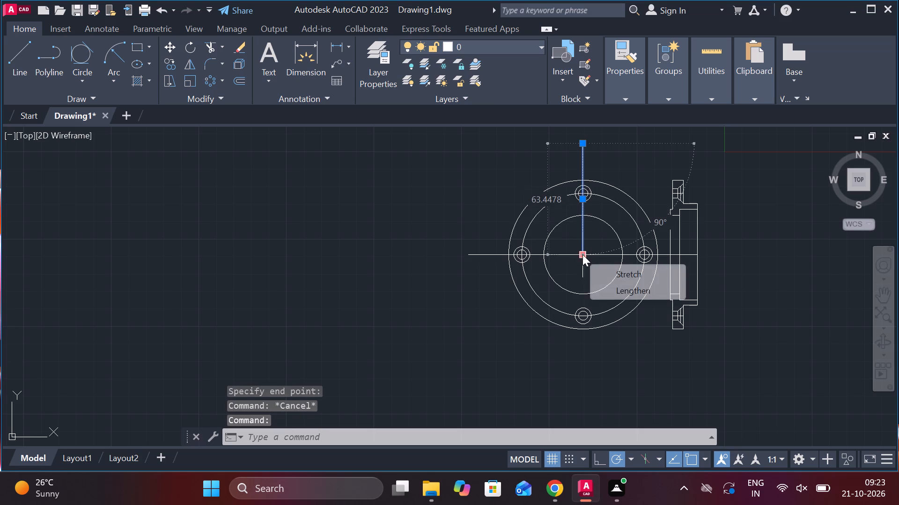
click(625, 293)
click(601, 365)
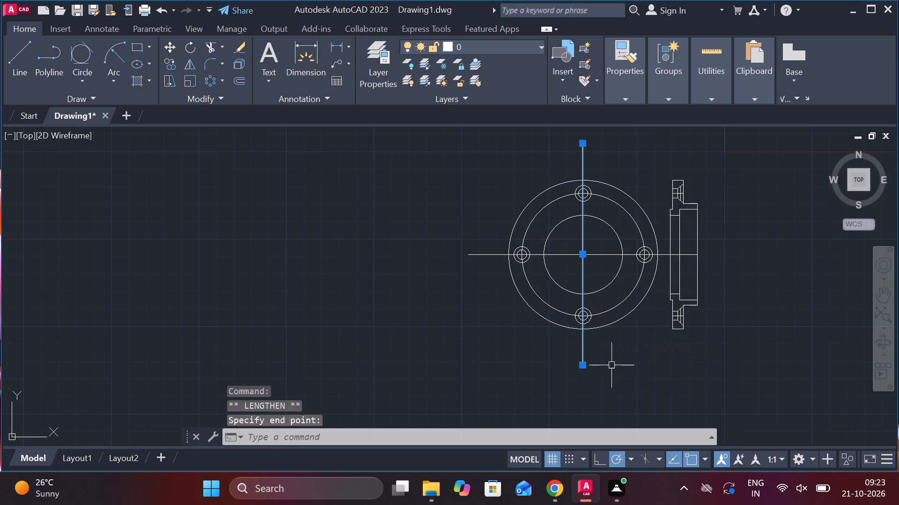
key(Escape)
Lengthen the horizontal centre line about 29 mm beyond the side view's outer end face.
scroll(706, 257, up, 2)
click(648, 248)
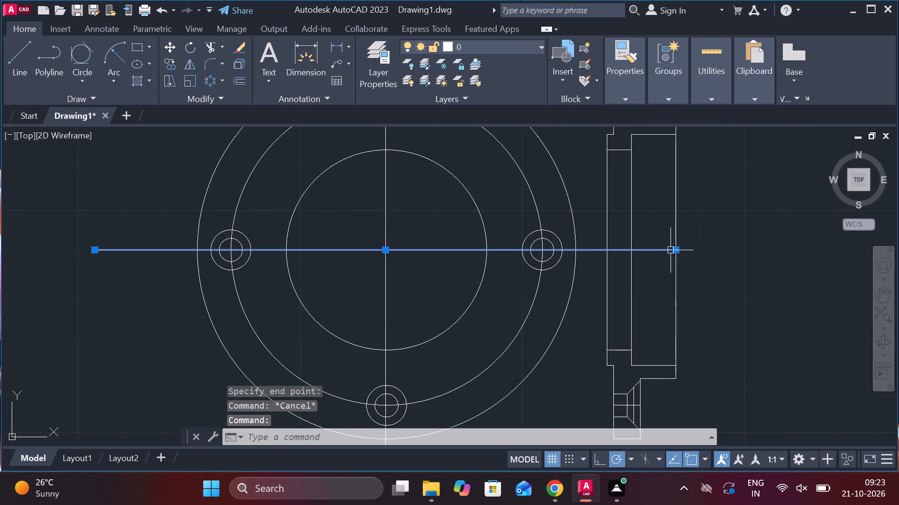
click(710, 285)
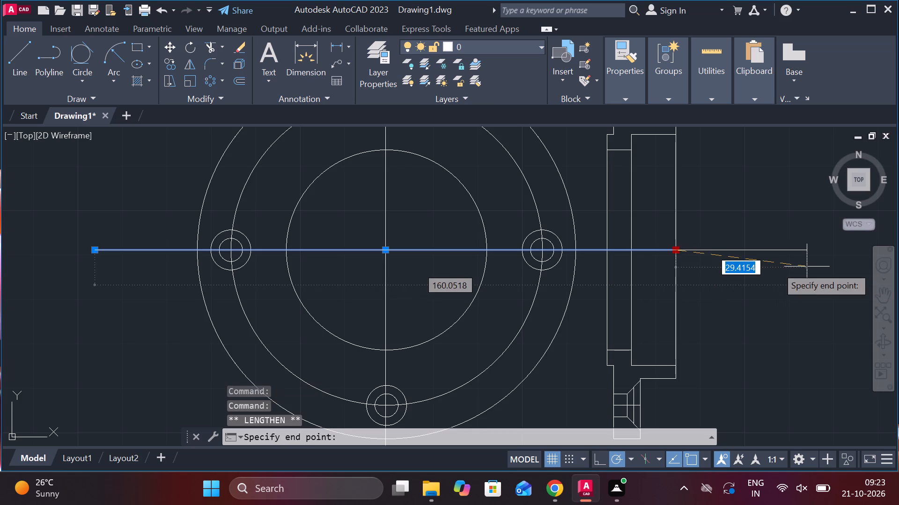
click(807, 267)
scroll(801, 274, down, 2)
key(Escape)
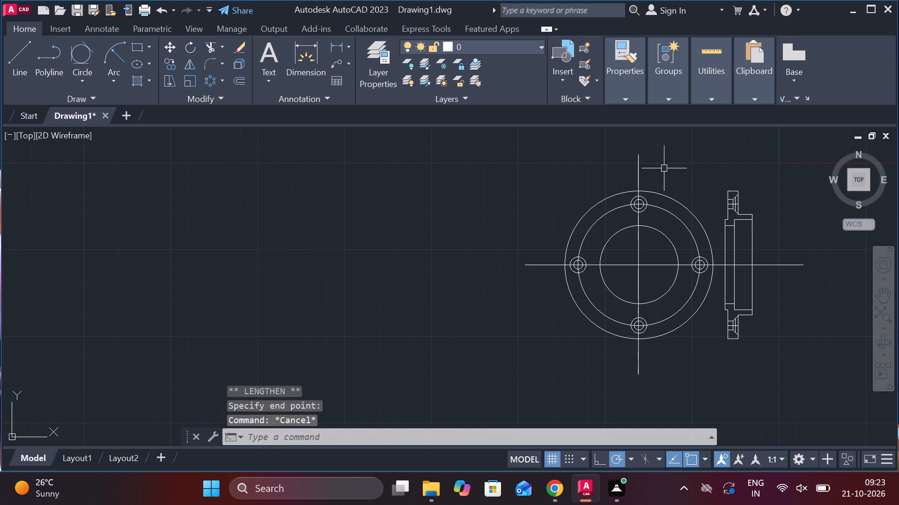
Change the linetype of the vertical and horizontal centre lines to a dash-dot centre linetype.
click(639, 165)
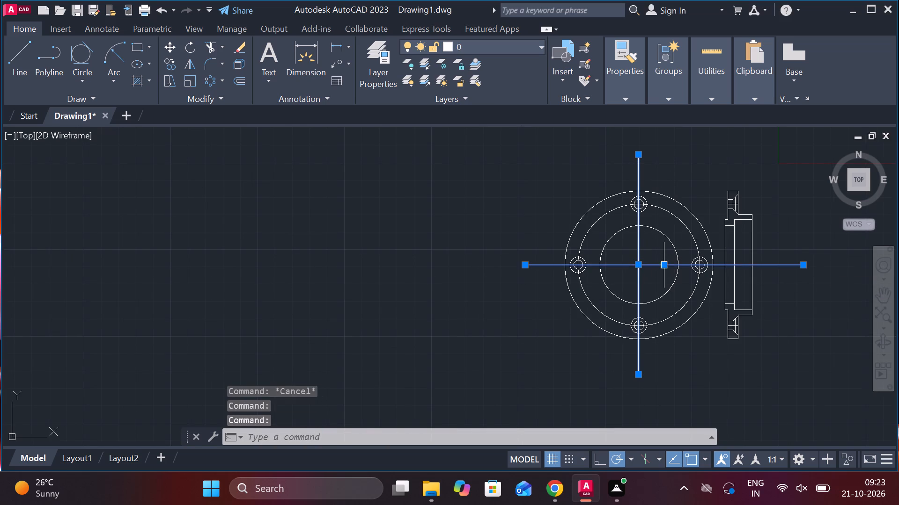
click(663, 266)
click(631, 104)
click(714, 148)
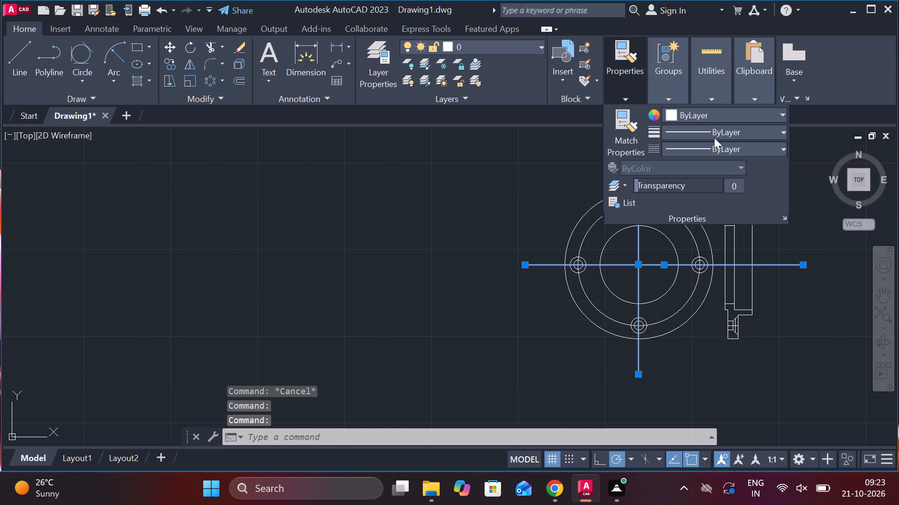
click(709, 196)
key(Escape)
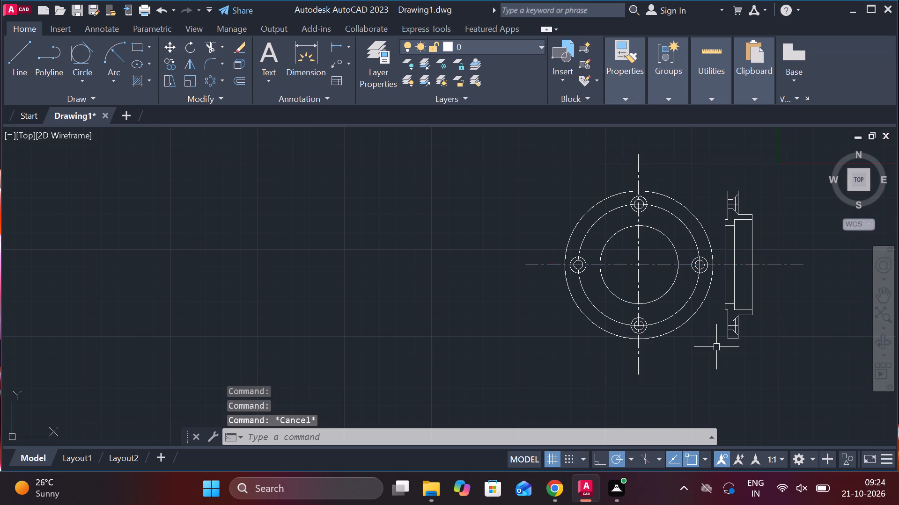
Add a vertical linear dimension for the recess height at the side view's outer end face, placed beyond that face.
middle_drag(716, 347, 615, 310)
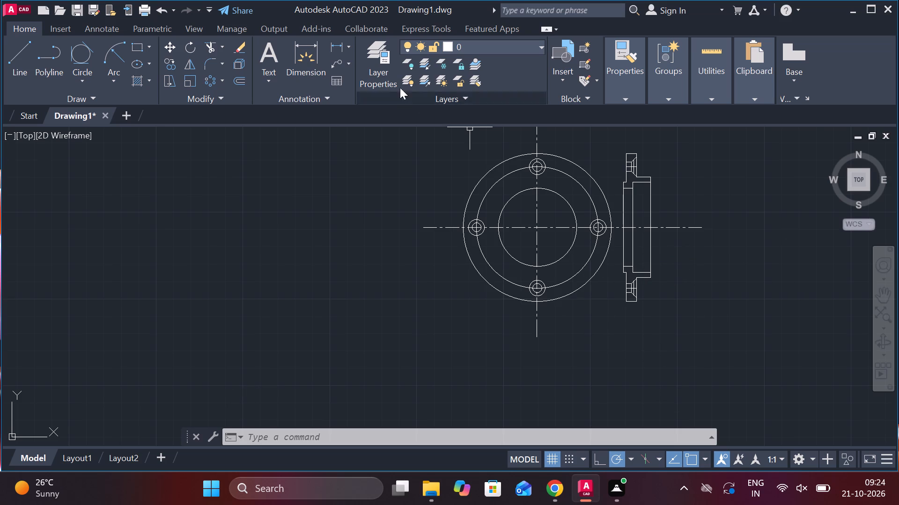
click(341, 43)
scroll(637, 329, up, 1)
middle_drag(673, 307, 504, 353)
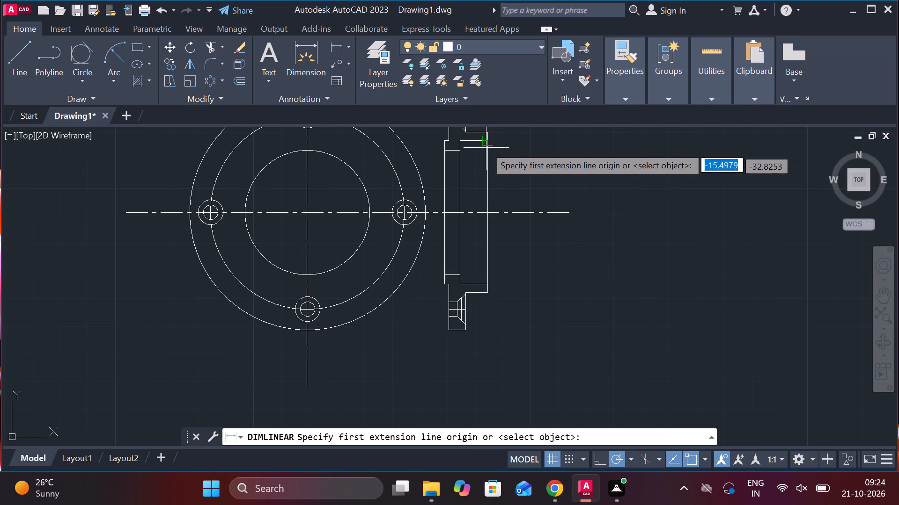
click(484, 138)
click(486, 274)
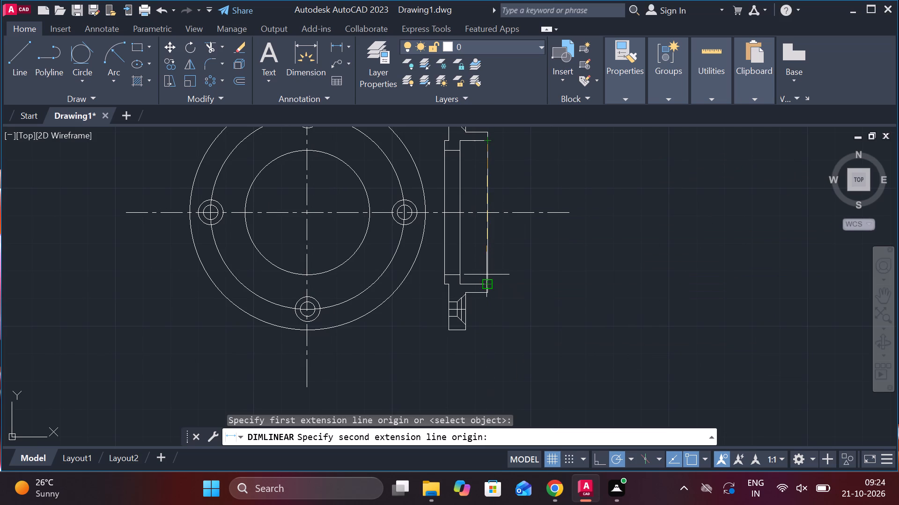
click(532, 268)
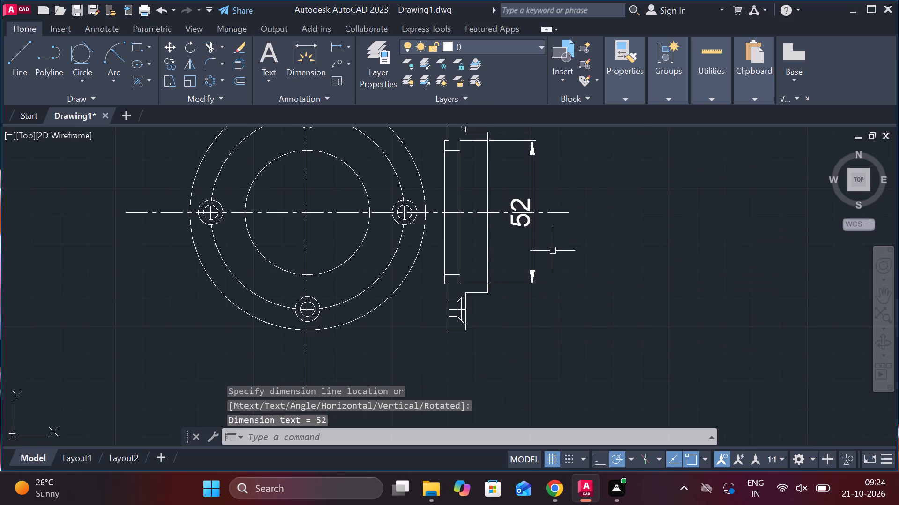
Add a vertical linear dimension for the hub's outer height in the side view, outside the recess dimension.
middle_drag(556, 248, 548, 263)
key(space)
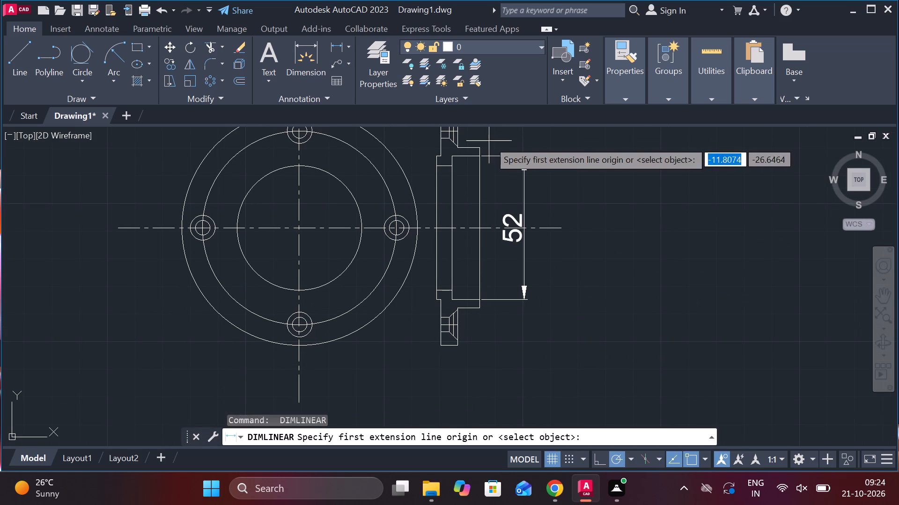
click(488, 142)
click(483, 309)
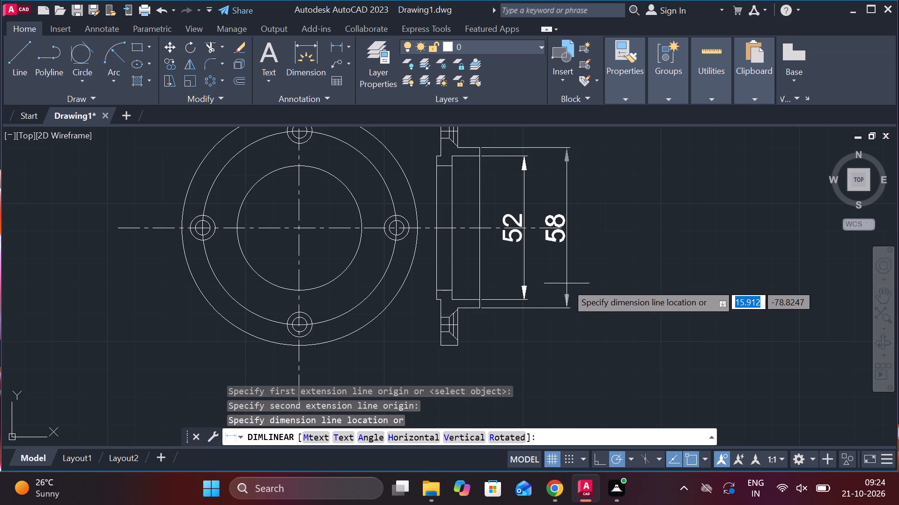
click(567, 283)
Add a horizontal linear dimension above the side view from the upper countersink's intermediate vertical line to the flange face.
scroll(569, 283, down, 1)
scroll(576, 284, up, 1)
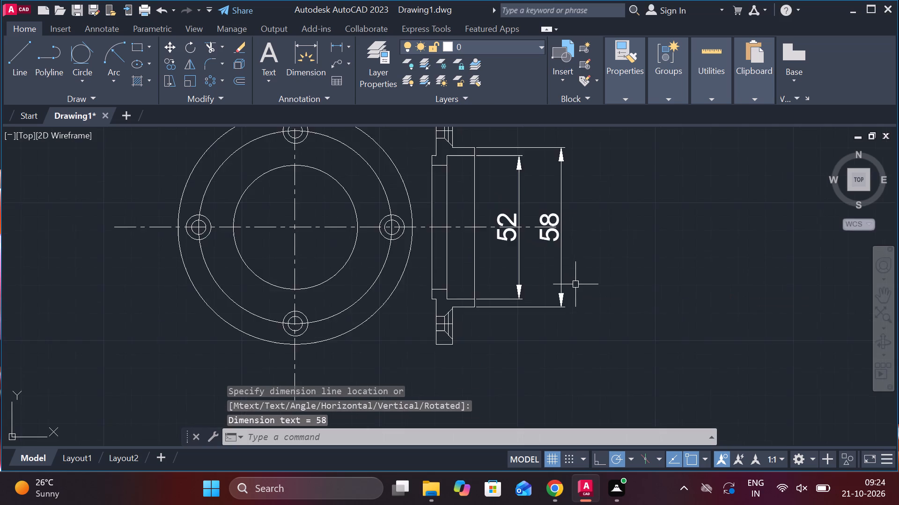
middle_drag(575, 284, 595, 335)
middle_drag(505, 159, 561, 180)
scroll(552, 175, up, 2)
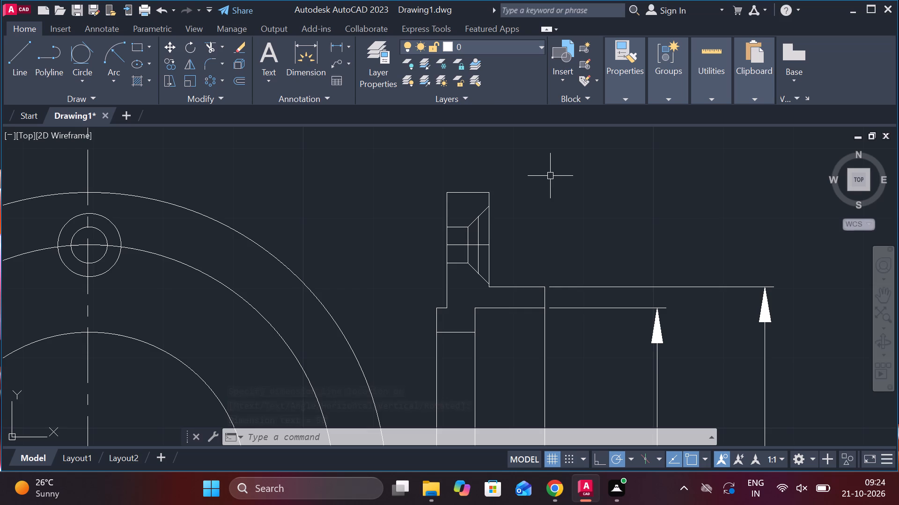
key(space)
key(space)
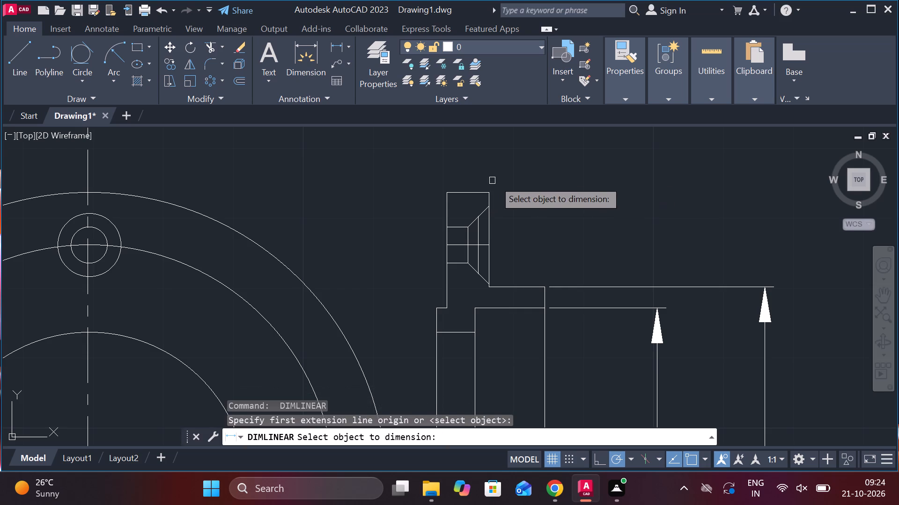
key(Escape)
key(space)
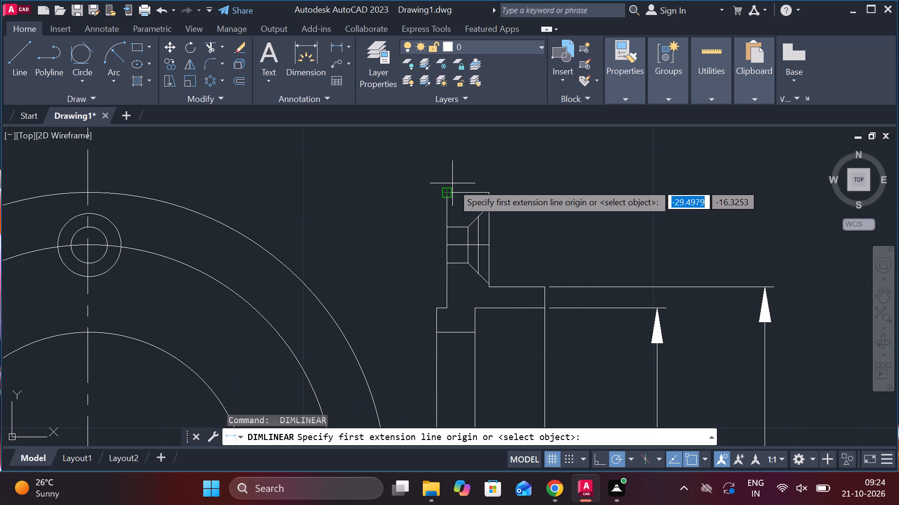
scroll(478, 211, up, 3)
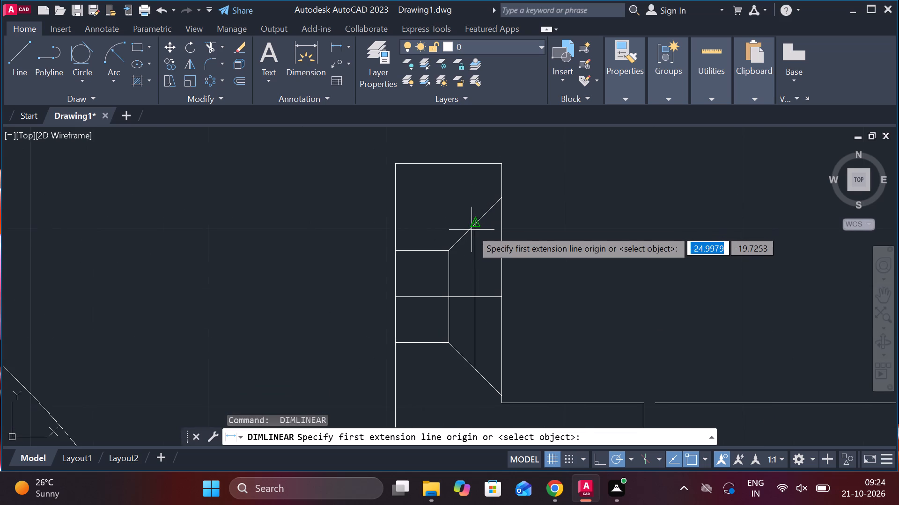
click(479, 223)
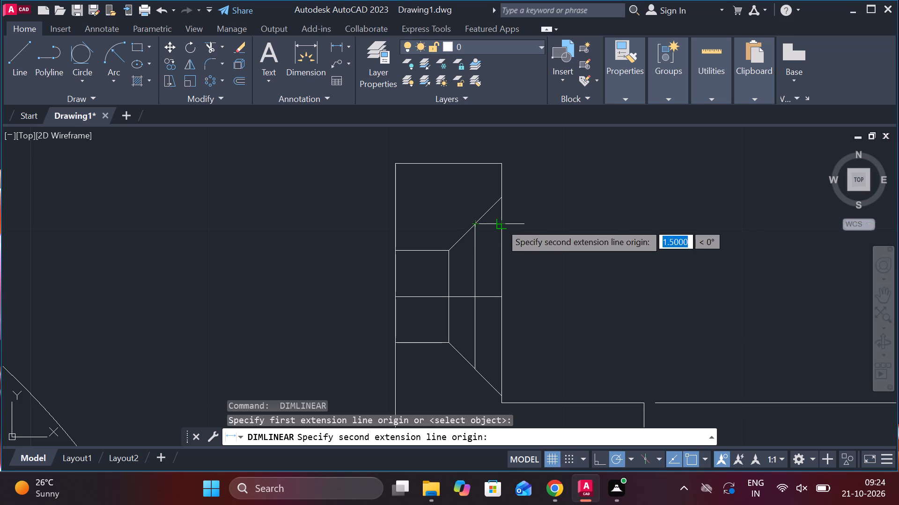
click(501, 223)
middle_drag(503, 194, 483, 251)
scroll(482, 251, down, 2)
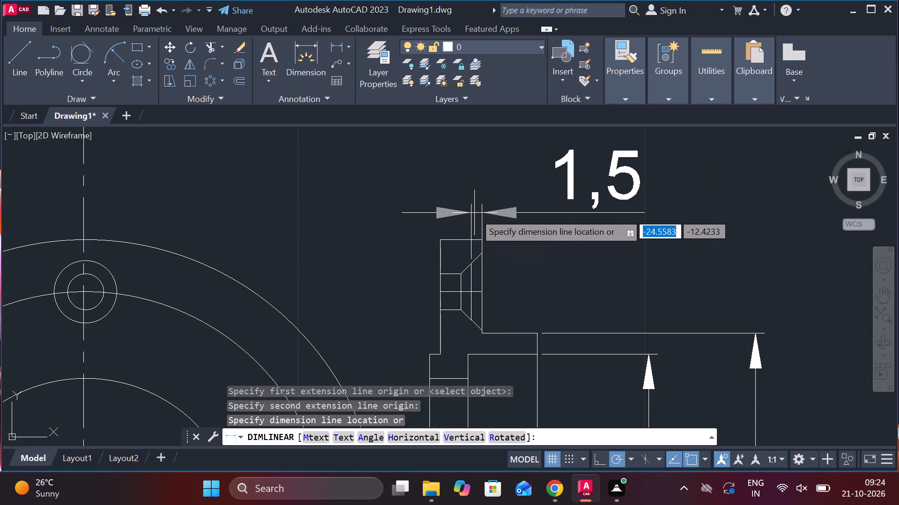
click(476, 185)
middle_drag(503, 258, 507, 210)
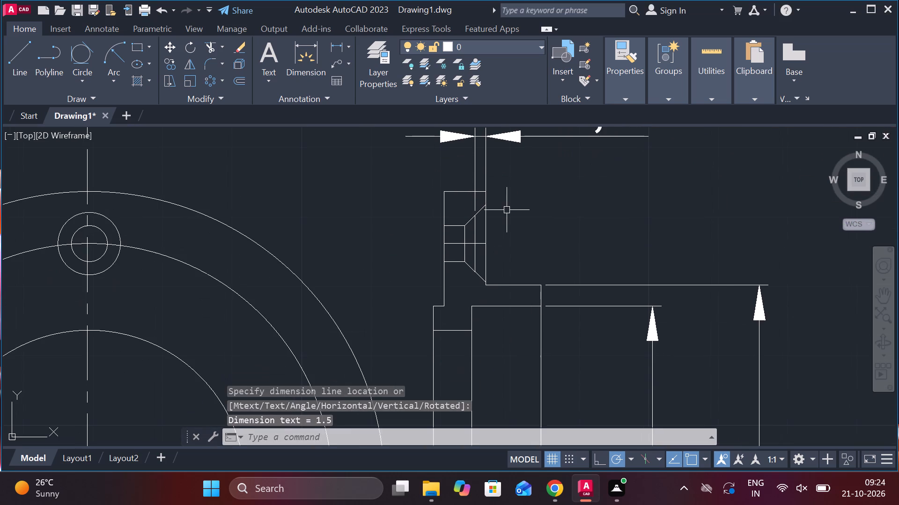
middle_drag(538, 219, 553, 214)
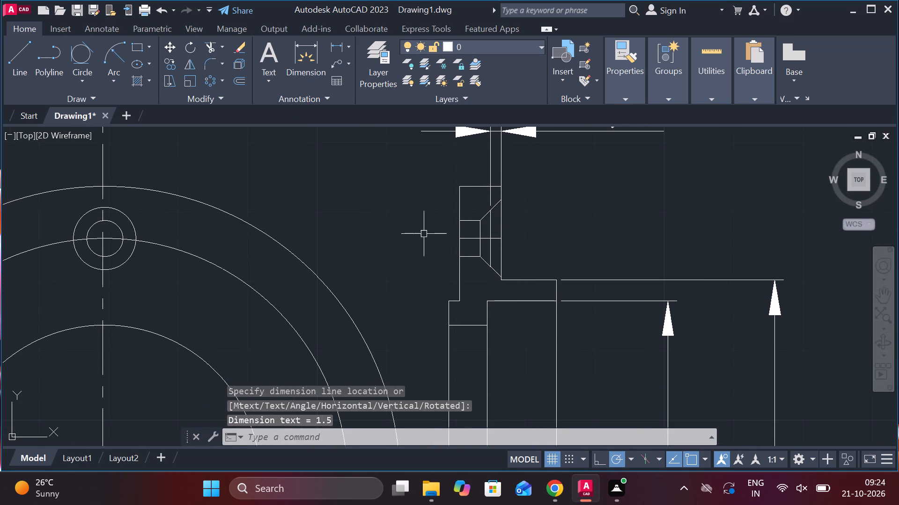
Add a vertical linear dimension for the upper screw hole's height in the side view, placed between the two views.
key(space)
click(459, 223)
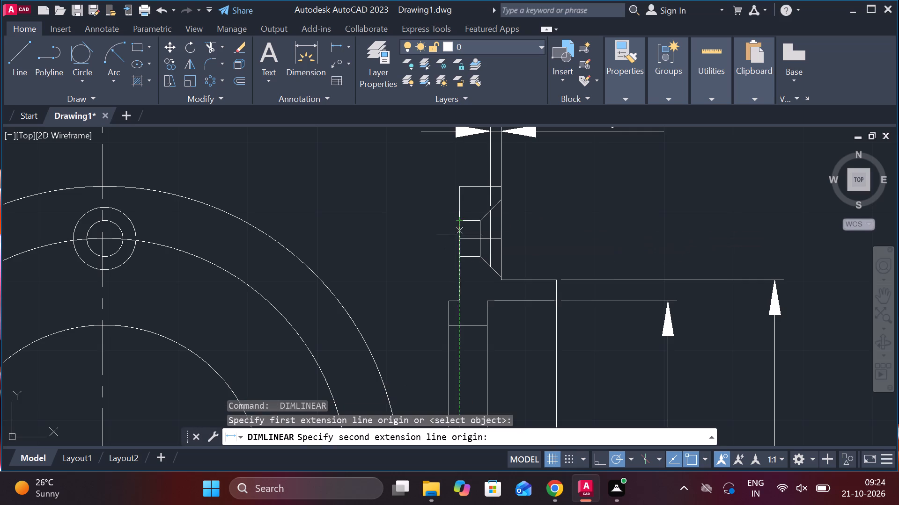
click(459, 257)
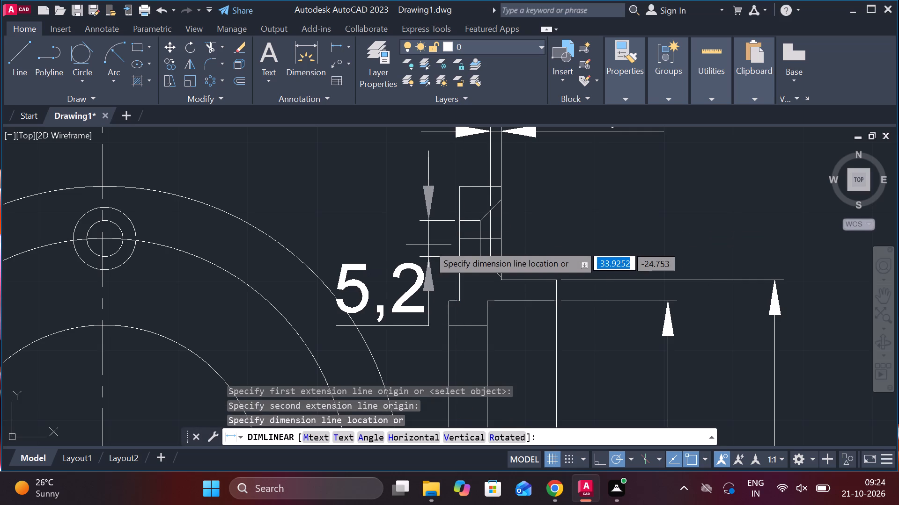
scroll(428, 191, down, 2)
scroll(427, 226, up, 3)
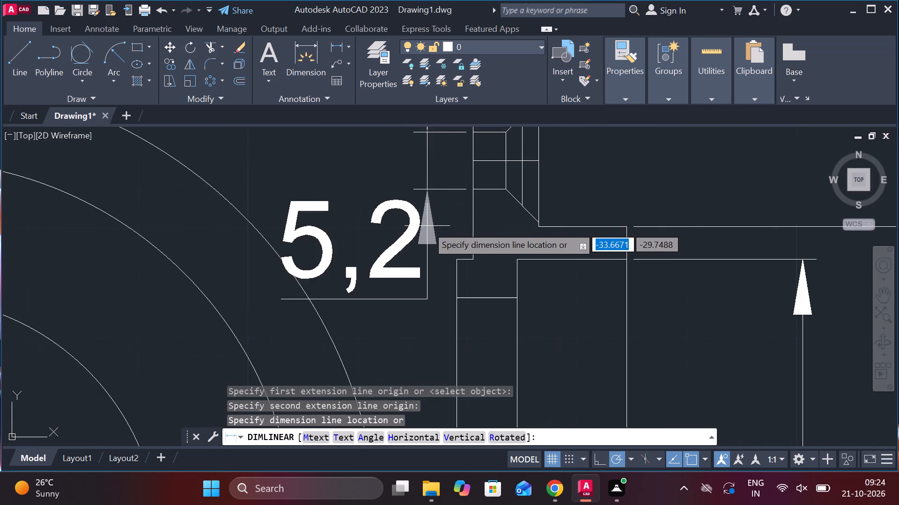
click(442, 216)
Move the whole side view with its dimensions horizontally away from the front view to widen the gap between them.
scroll(442, 216, down, 2)
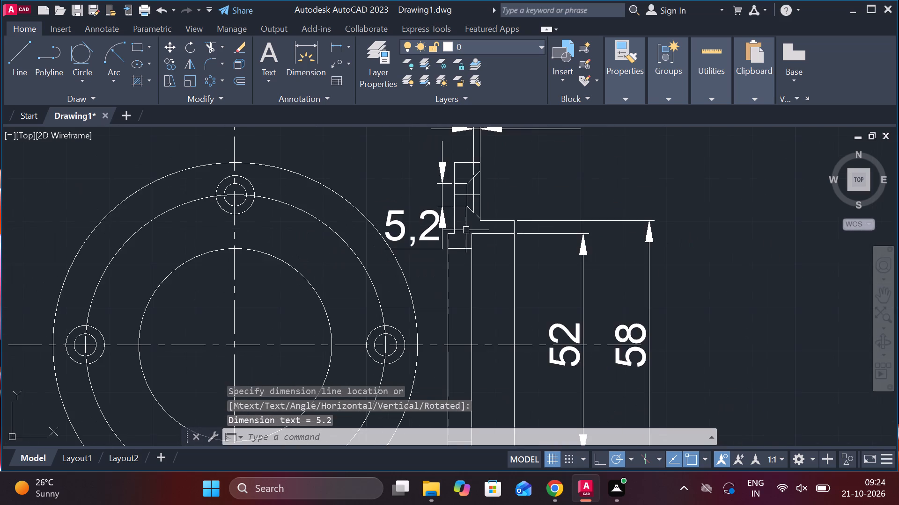
scroll(411, 283, down, 1)
middle_drag(411, 283, 495, 268)
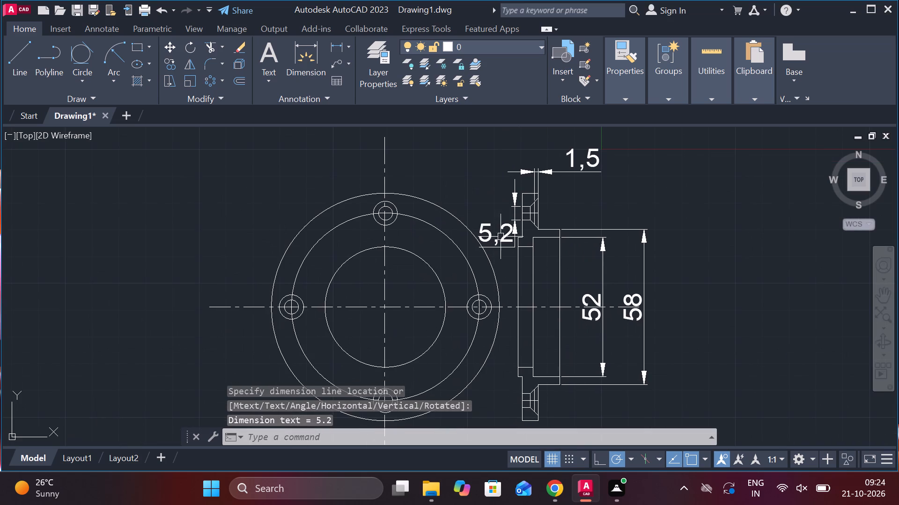
click(473, 139)
middle_drag(658, 404, 608, 313)
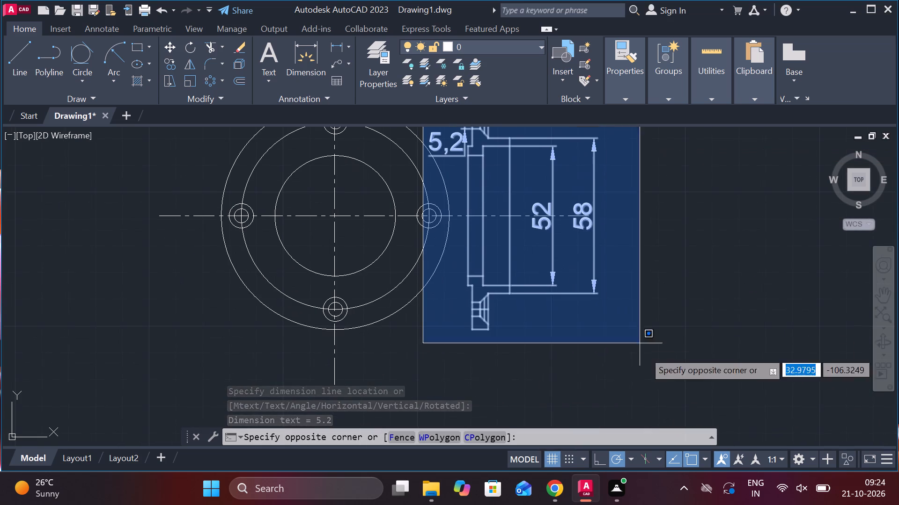
click(683, 367)
key(m)
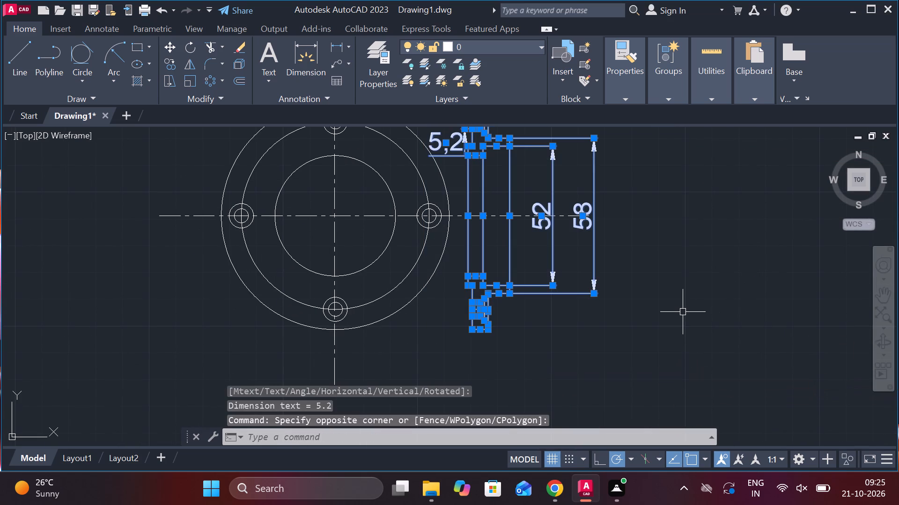
key(Return)
click(472, 209)
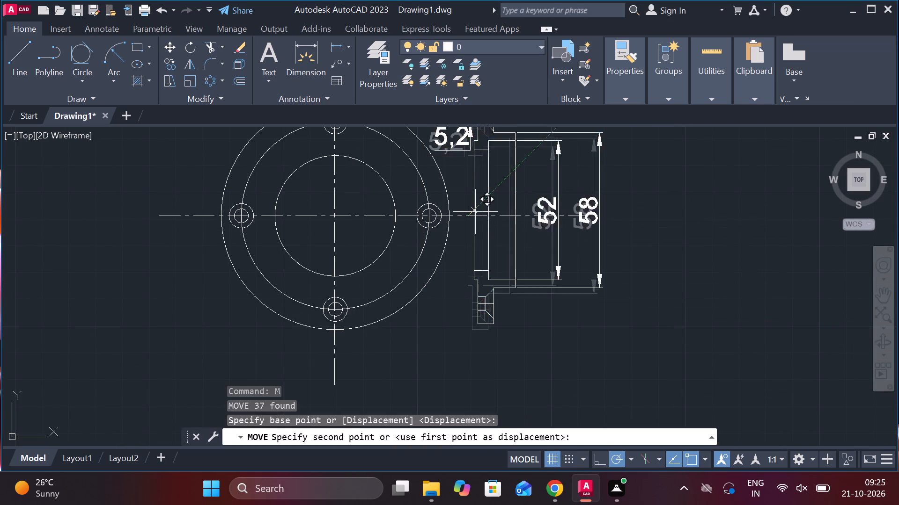
click(531, 216)
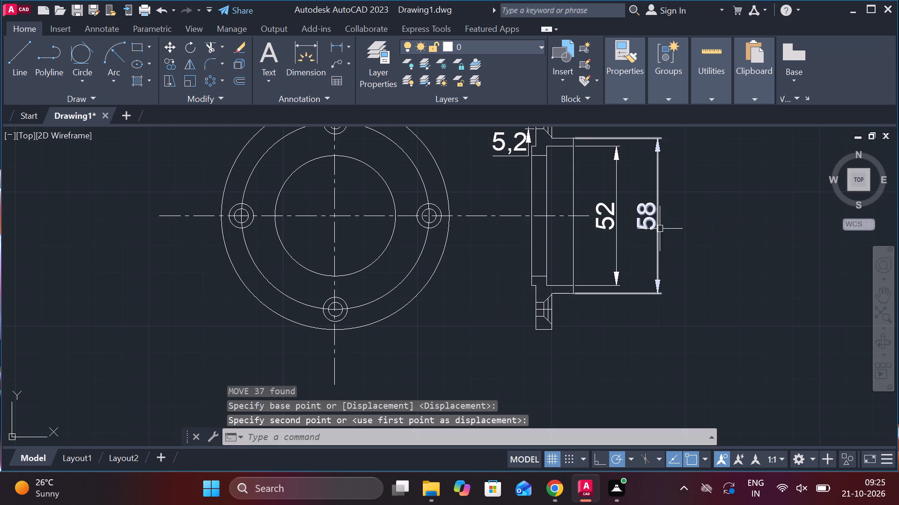
key(Escape)
Reposition the upper screw hole's height dimension farther out from the flange, with its text above the extension lines.
scroll(679, 238, down, 2)
middle_drag(679, 238, 679, 263)
scroll(627, 238, up, 4)
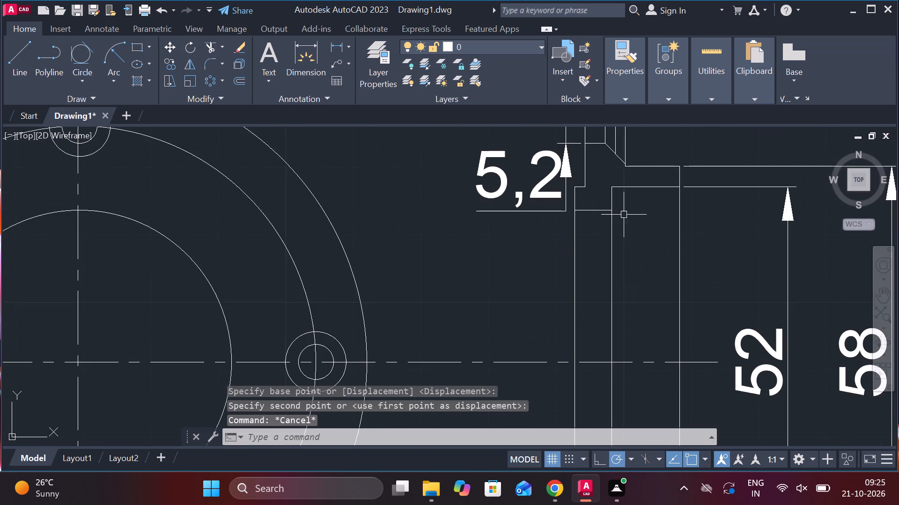
click(557, 177)
click(518, 180)
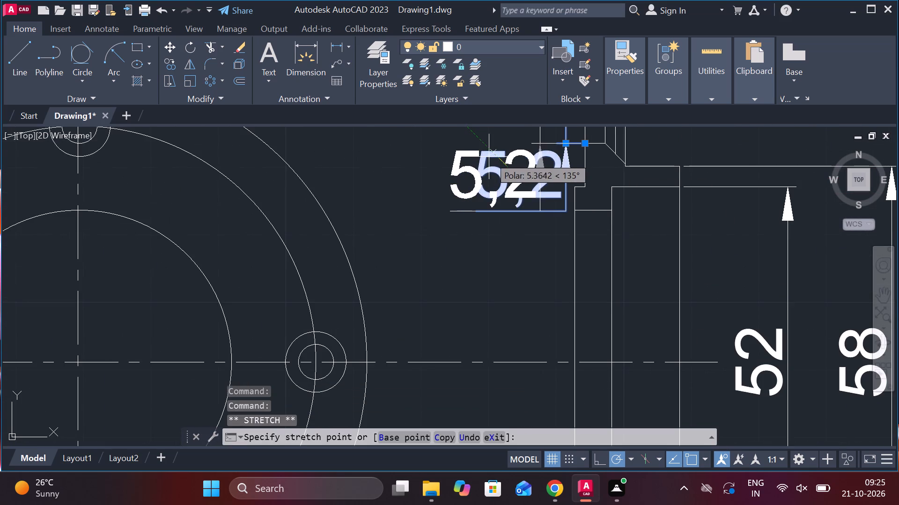
middle_drag(485, 150, 460, 273)
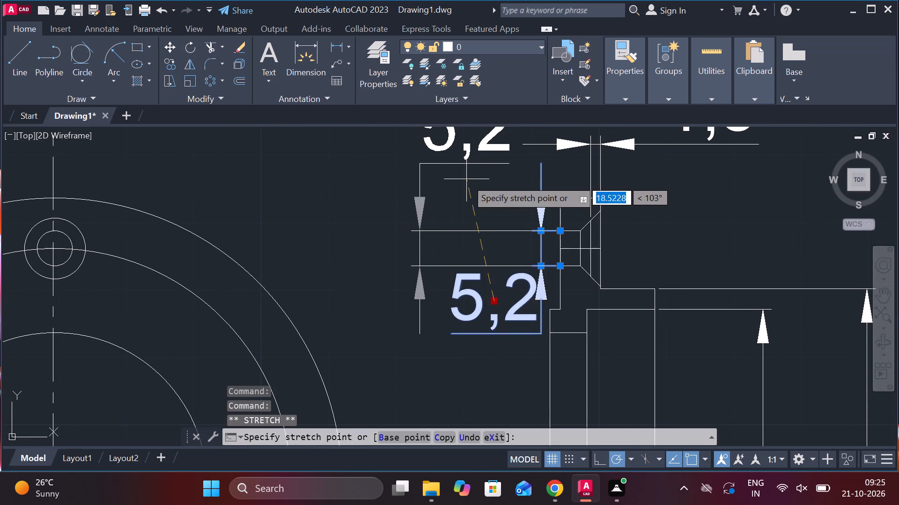
click(471, 180)
key(Escape)
Add a horizontal linear dimension for the recess depth in the side view, from the recess's inner face to the outer end face.
middle_drag(542, 267, 527, 267)
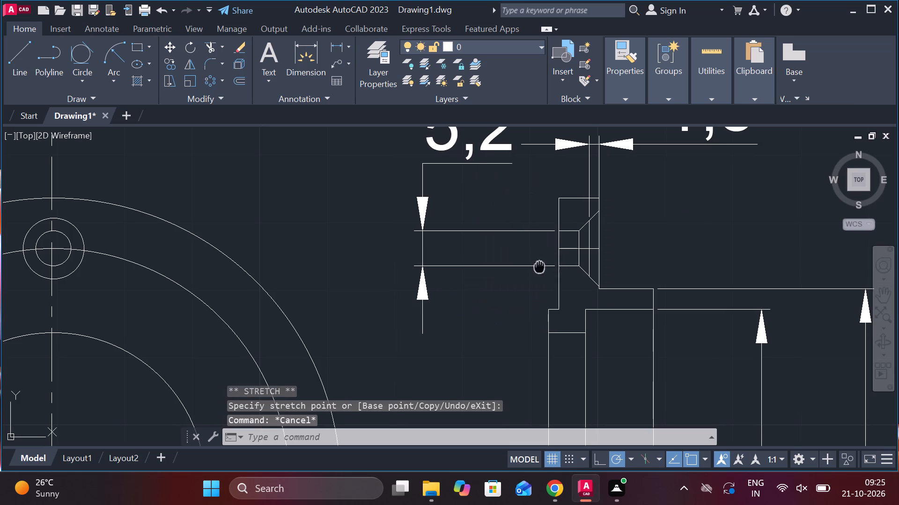
middle_drag(527, 267, 451, 233)
scroll(451, 232, down, 1)
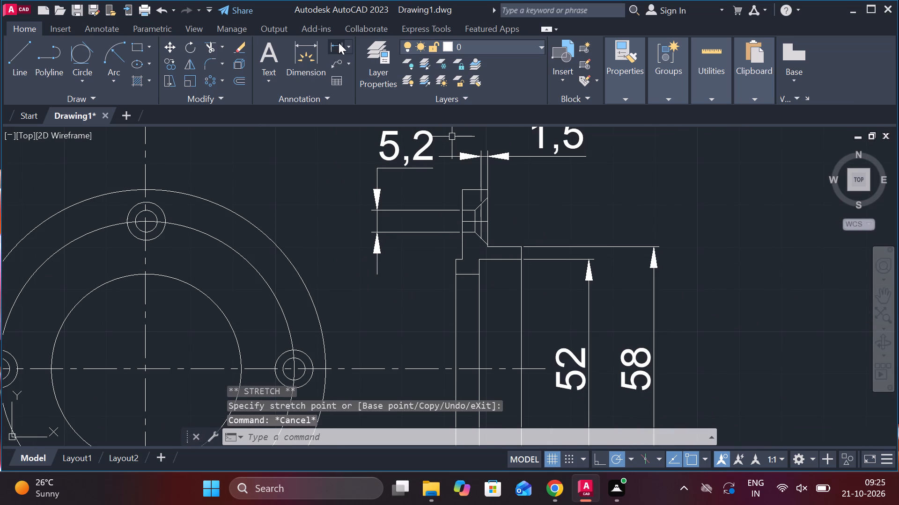
click(339, 43)
middle_drag(462, 209, 411, 109)
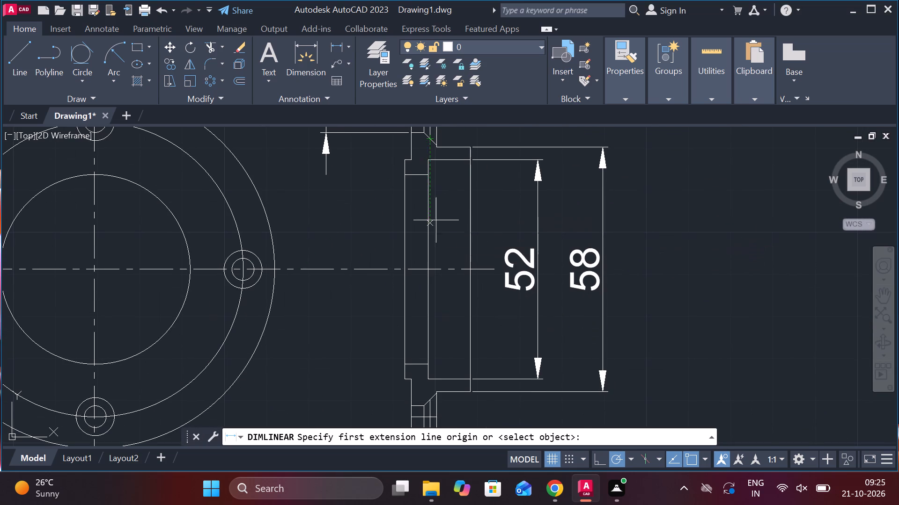
click(431, 219)
click(477, 218)
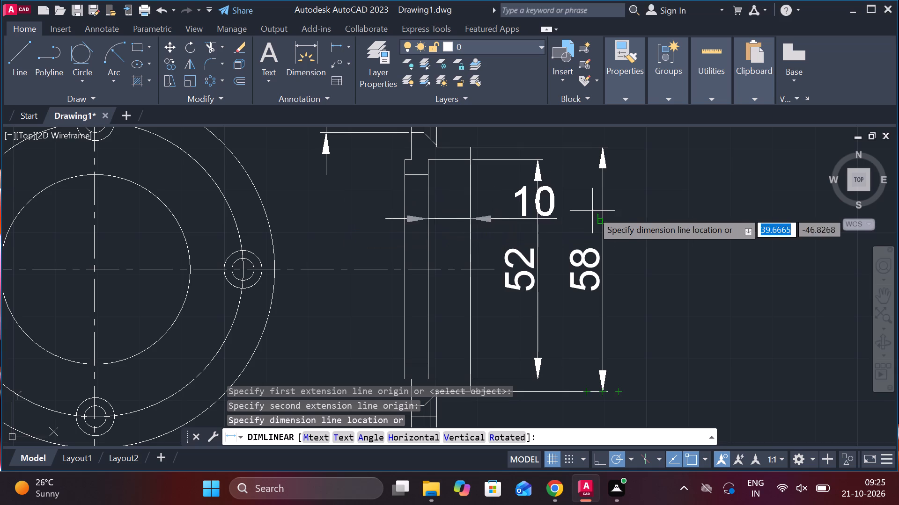
click(385, 232)
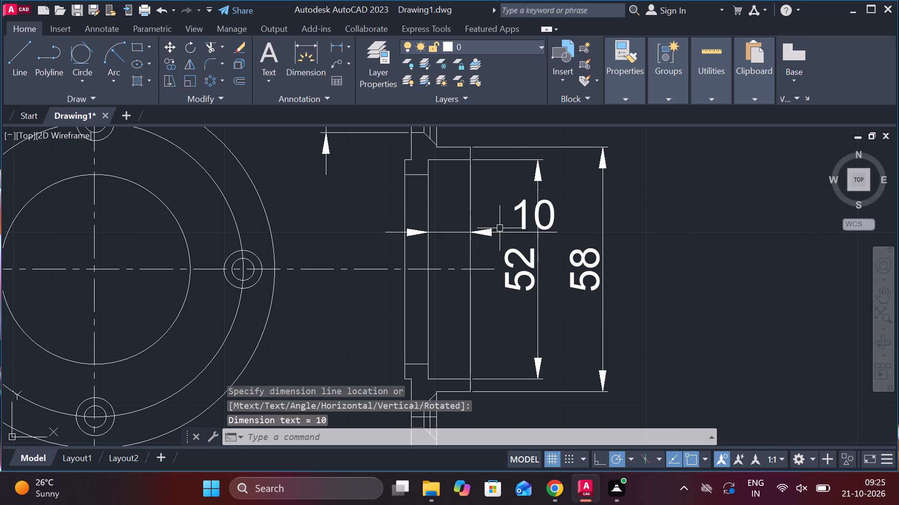
Move the recess depth dimension's text to the gap between the two views, clear of the vertical height dimensions.
click(532, 219)
drag(535, 215, 531, 215)
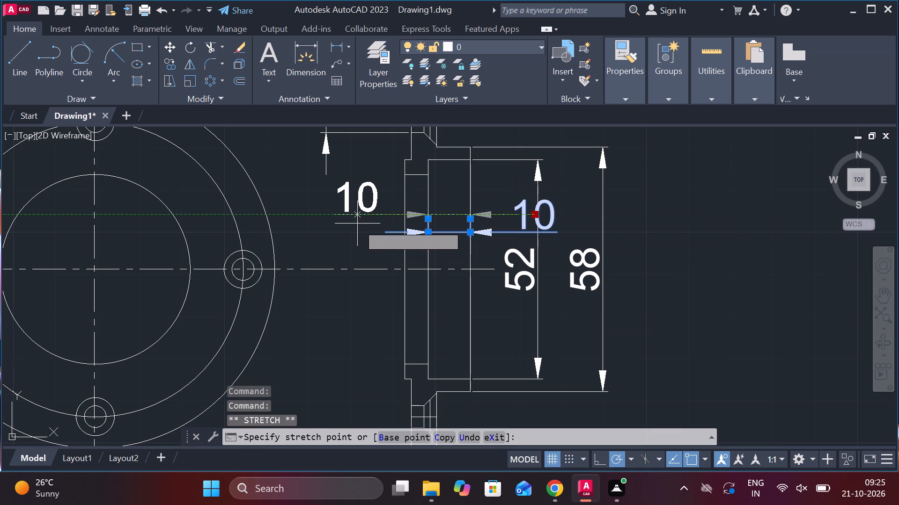
click(357, 212)
key(Escape)
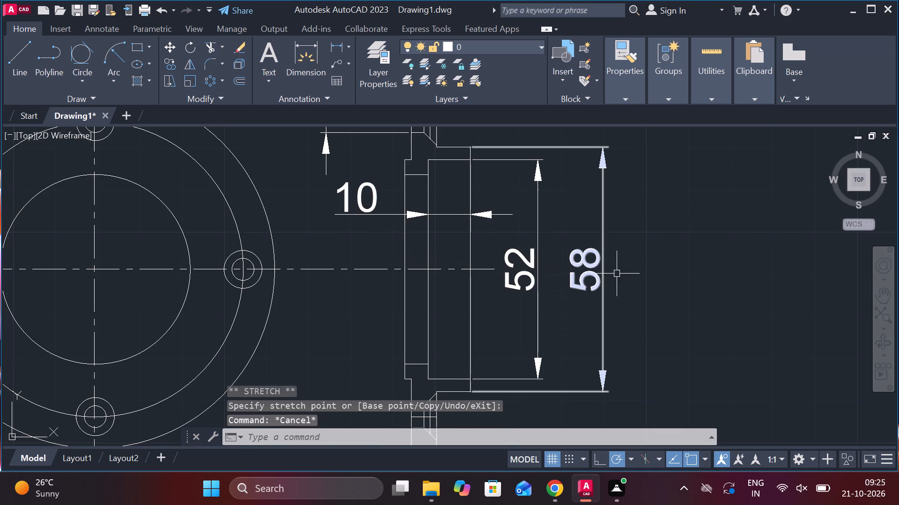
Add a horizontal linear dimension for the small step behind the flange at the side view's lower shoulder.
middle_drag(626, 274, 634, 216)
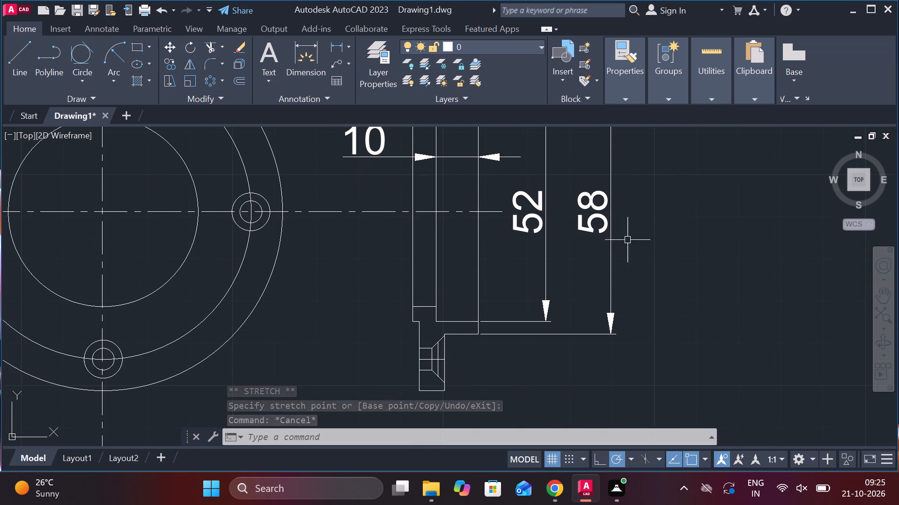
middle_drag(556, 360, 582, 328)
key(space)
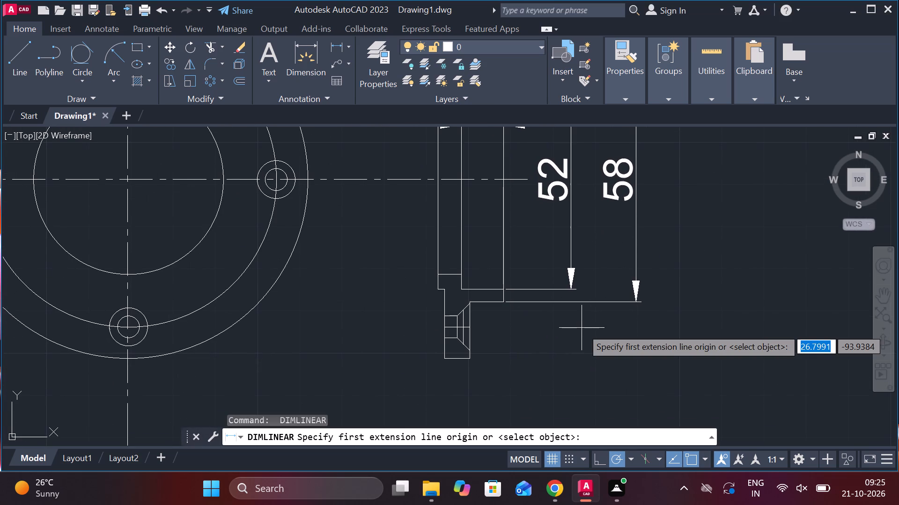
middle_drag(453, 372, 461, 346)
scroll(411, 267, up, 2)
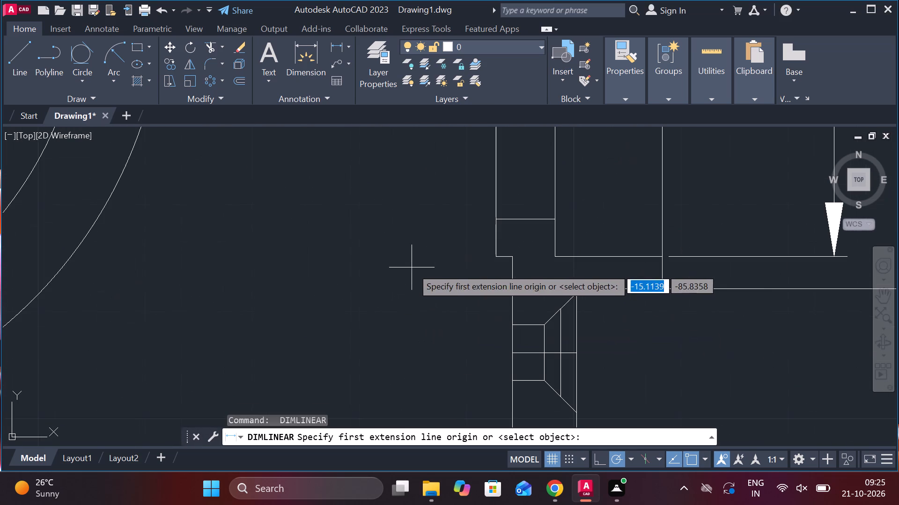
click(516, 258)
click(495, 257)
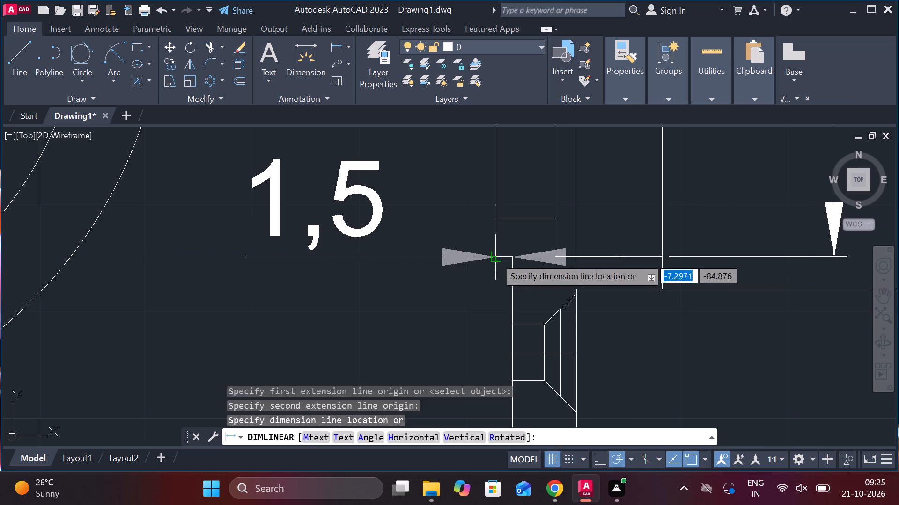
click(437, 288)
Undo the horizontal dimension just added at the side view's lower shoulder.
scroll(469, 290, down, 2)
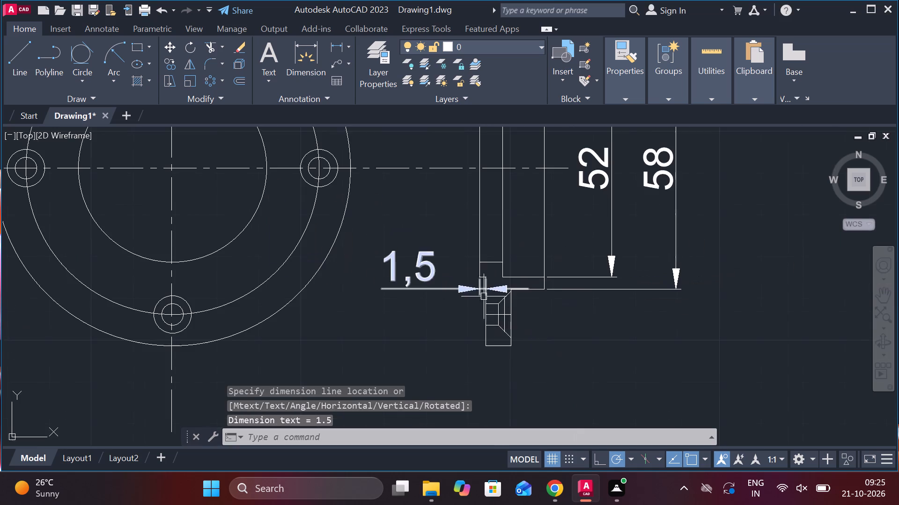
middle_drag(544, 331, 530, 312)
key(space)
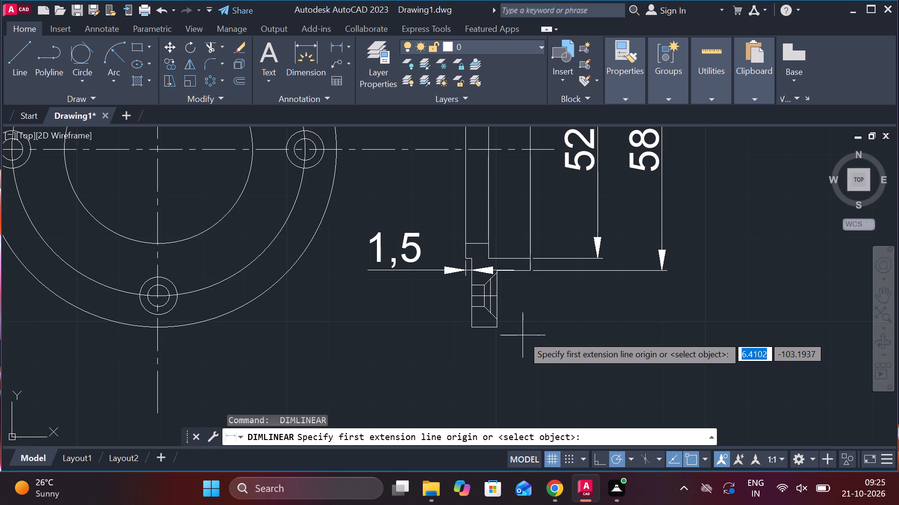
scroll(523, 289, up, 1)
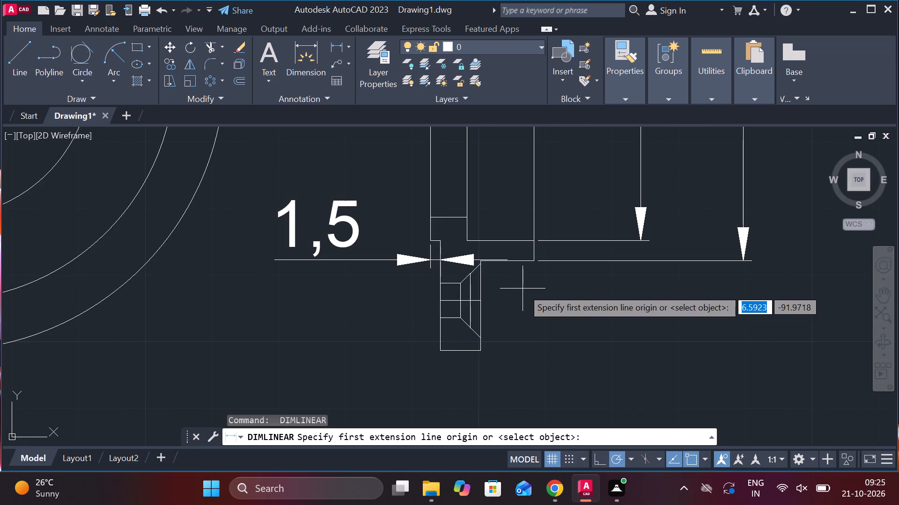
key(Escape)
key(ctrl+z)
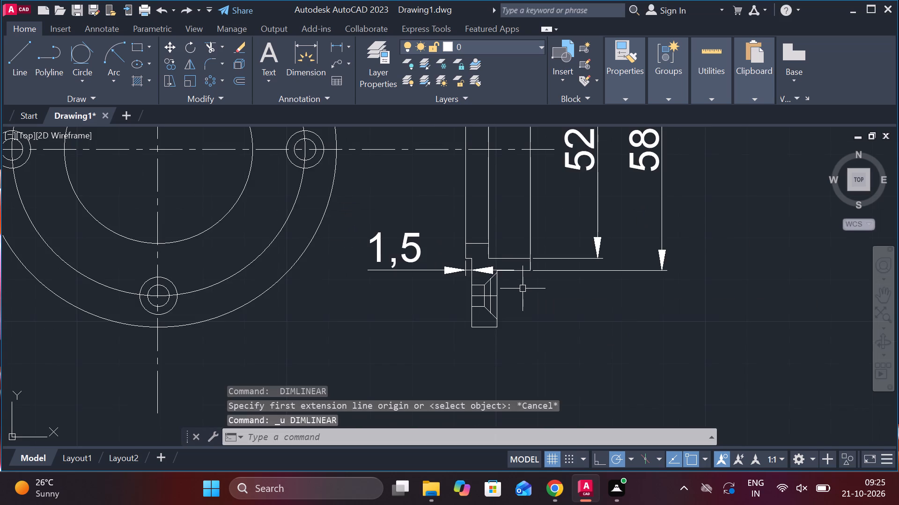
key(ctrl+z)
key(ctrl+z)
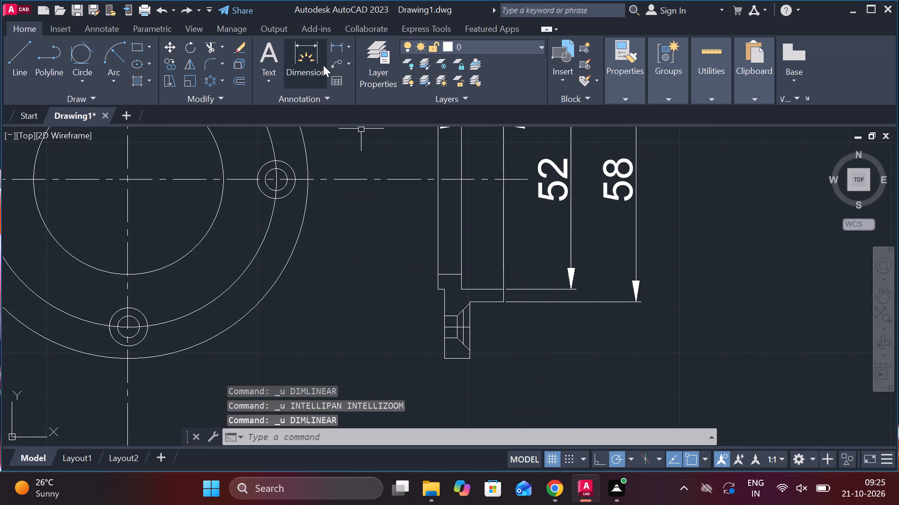
Add a horizontal linear dimension for the step between the flange's back face and the rear shoulder, just below the lower shoulder edge.
click(335, 50)
scroll(459, 302, up, 2)
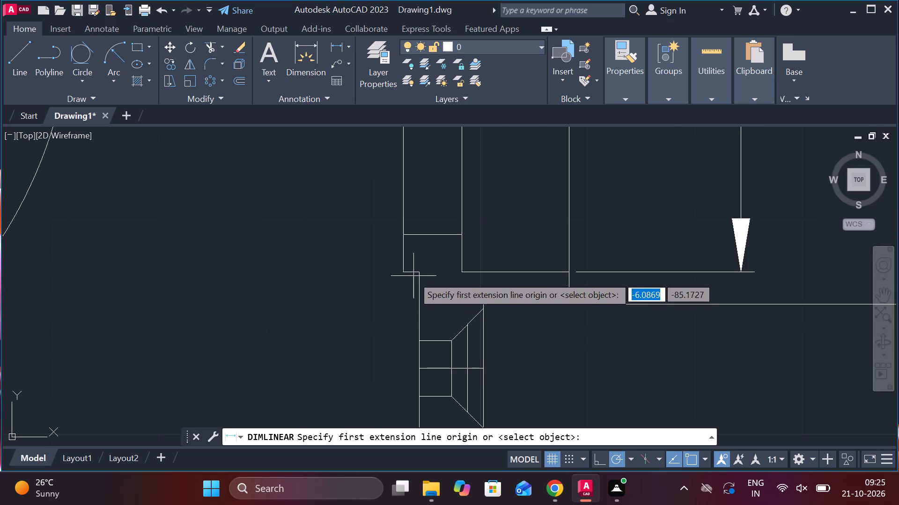
click(417, 274)
click(405, 275)
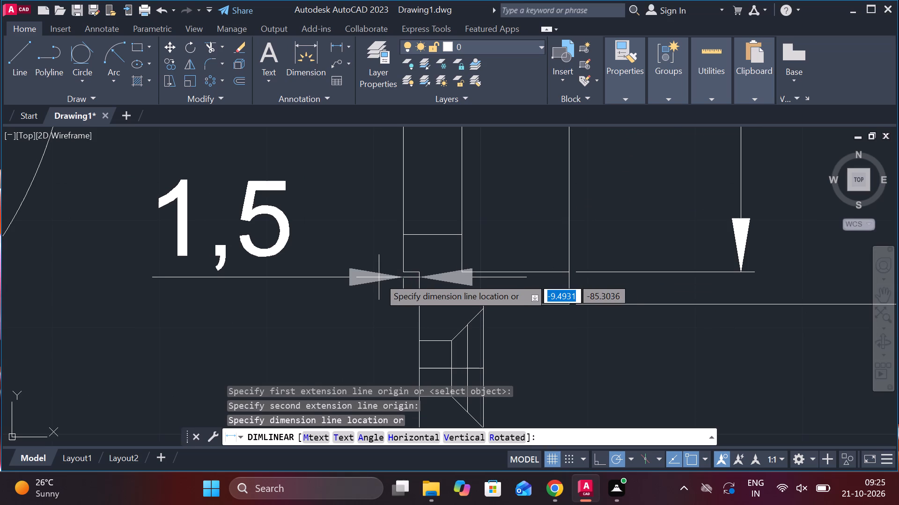
scroll(383, 253, down, 1)
click(367, 280)
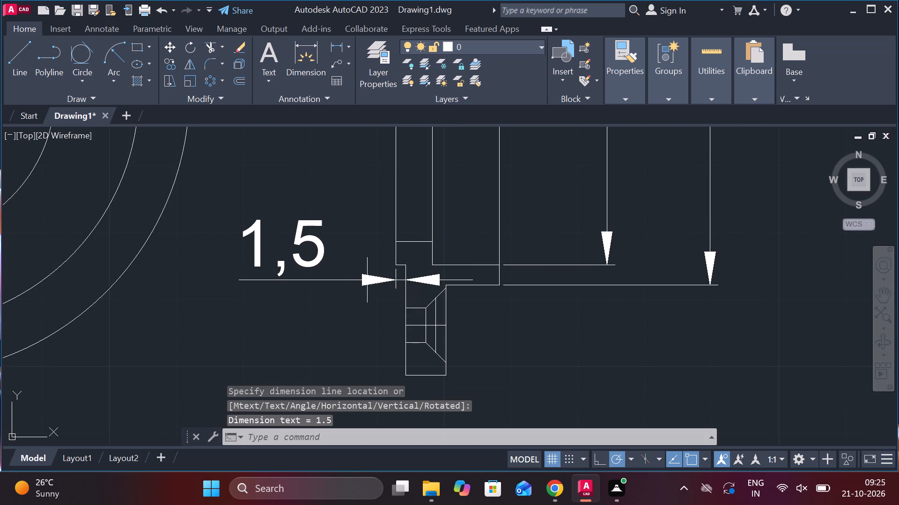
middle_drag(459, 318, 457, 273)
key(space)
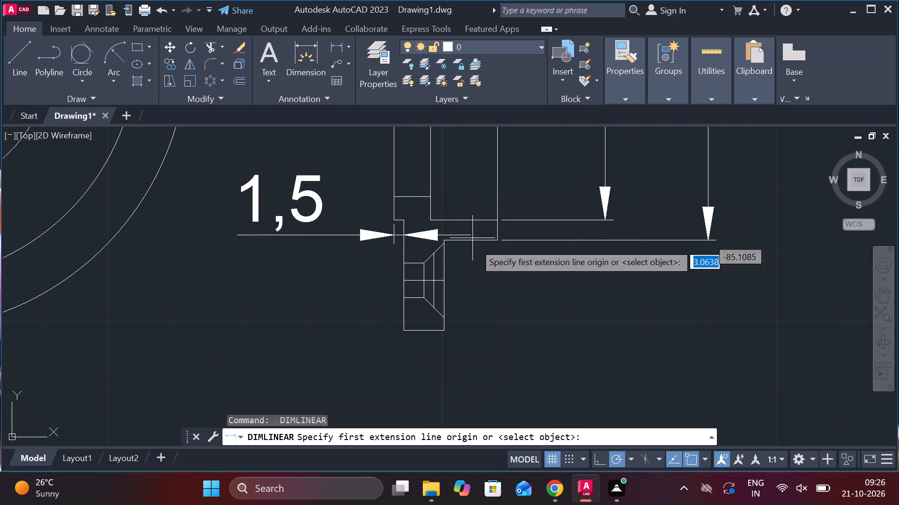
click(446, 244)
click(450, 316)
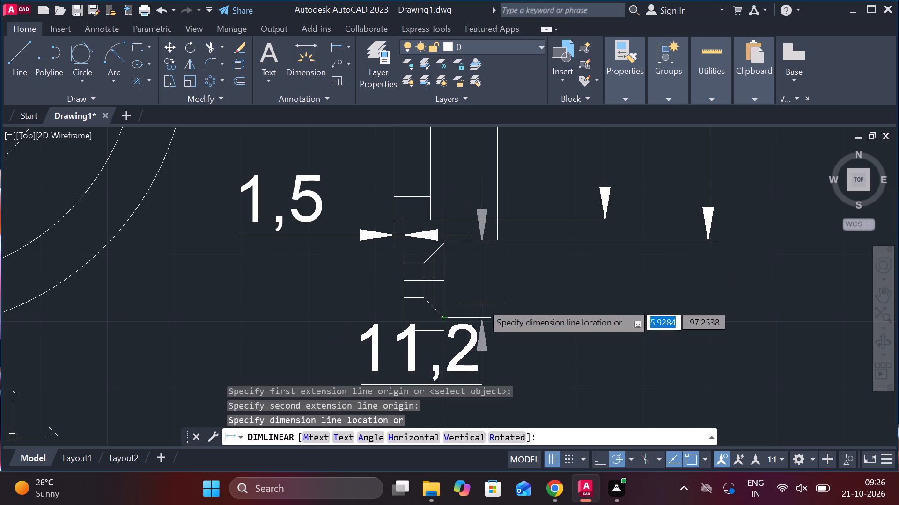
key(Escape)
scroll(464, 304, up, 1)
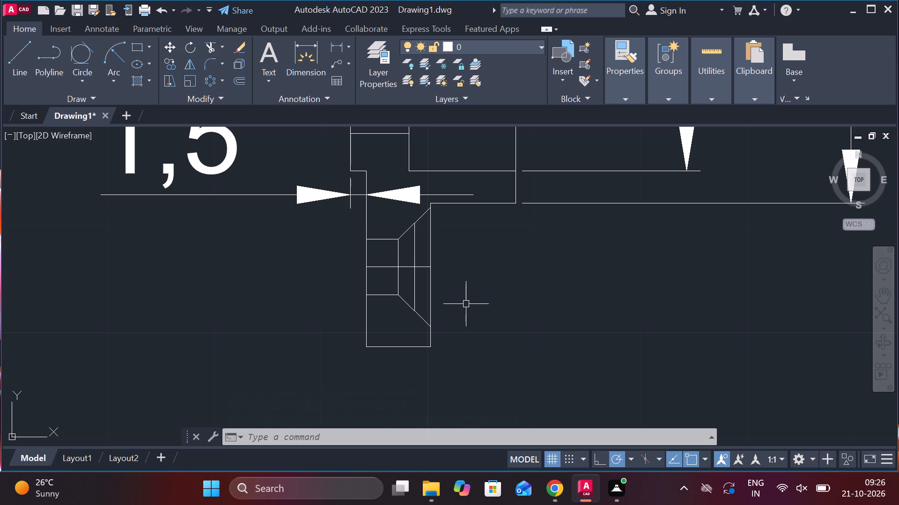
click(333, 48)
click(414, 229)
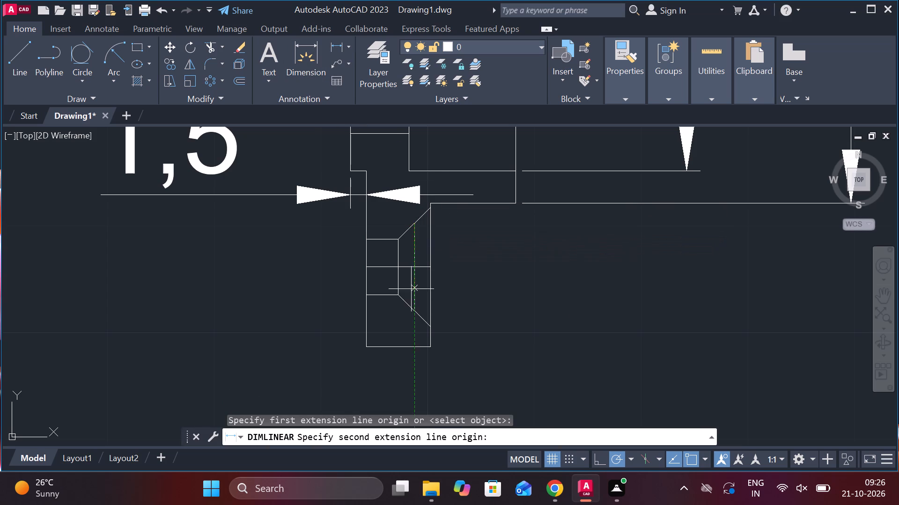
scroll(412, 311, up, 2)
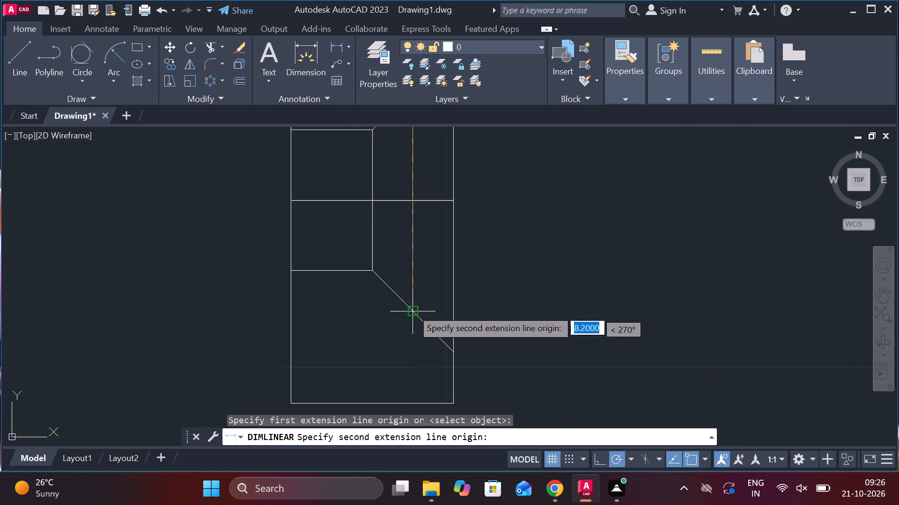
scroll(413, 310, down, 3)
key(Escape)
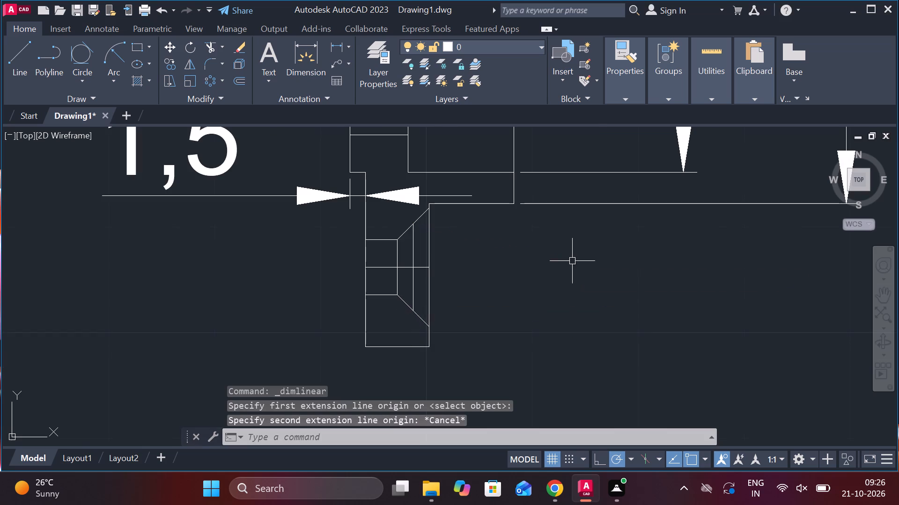
Draw a horizontal projection line from the top of the front view's lowest small hole across and past the side view's flange.
scroll(572, 261, down, 3)
middle_drag(570, 264, 555, 322)
scroll(403, 327, up, 1)
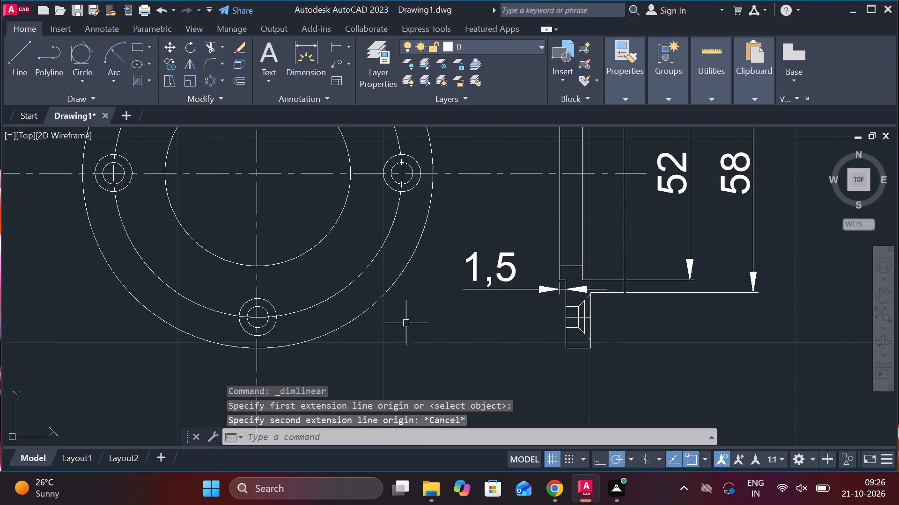
key(Escape)
key(l)
key(Return)
middle_drag(414, 321, 422, 324)
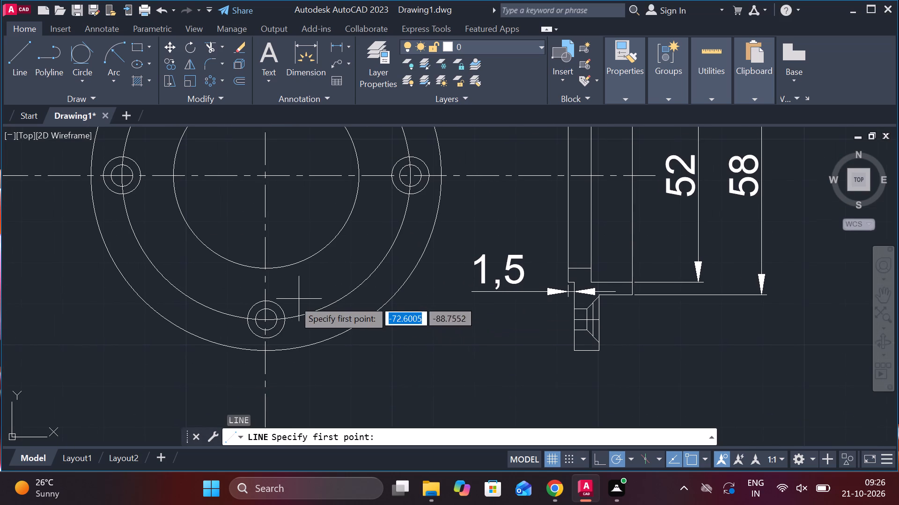
click(266, 311)
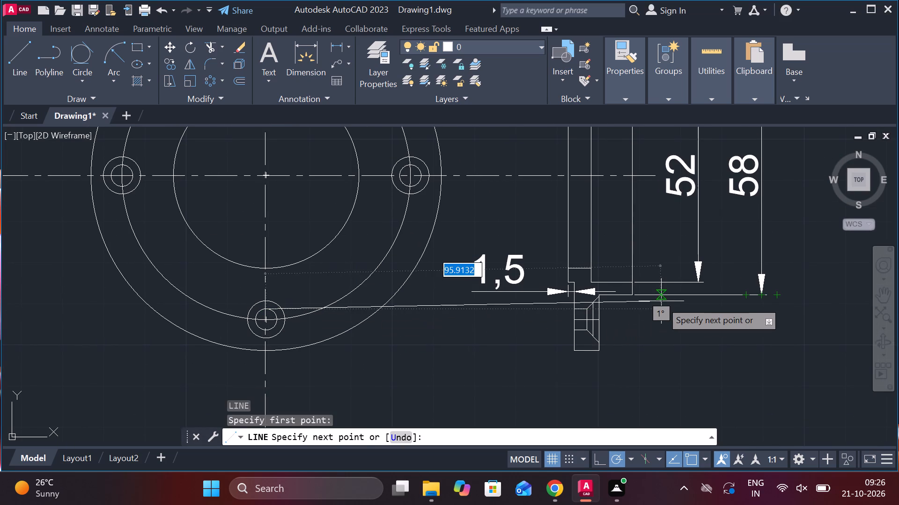
click(660, 311)
key(Escape)
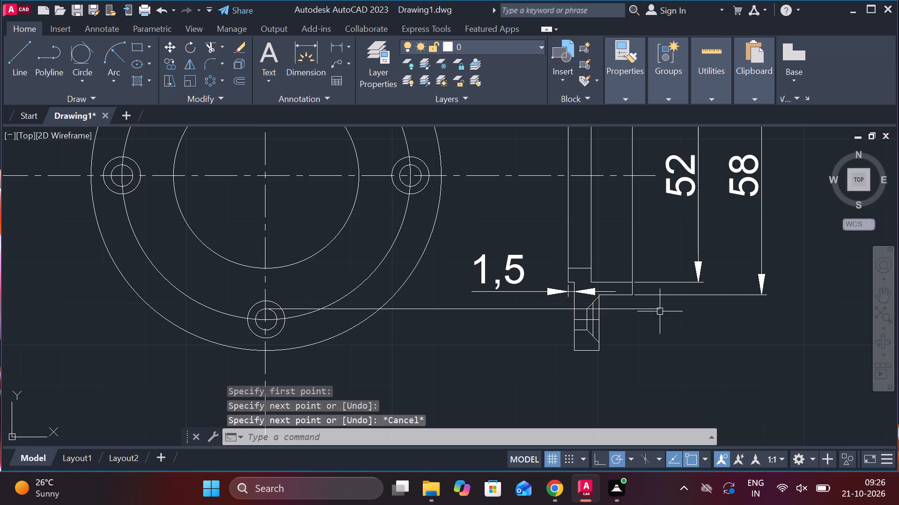
Draw a second horizontal projection line from the bottom of the same small hole across and past the side view's flange.
key(space)
scroll(255, 330, up, 2)
click(275, 332)
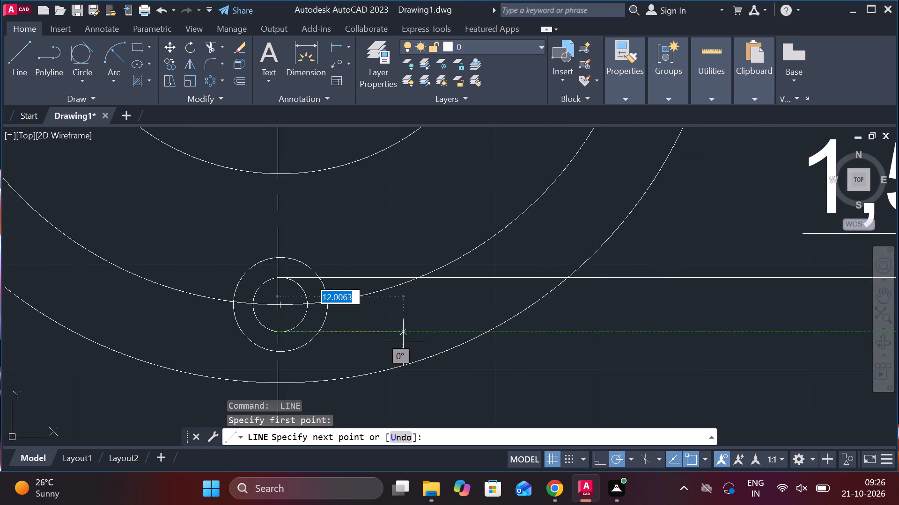
scroll(436, 341, down, 2)
middle_drag(566, 348, 510, 342)
scroll(726, 343, up, 2)
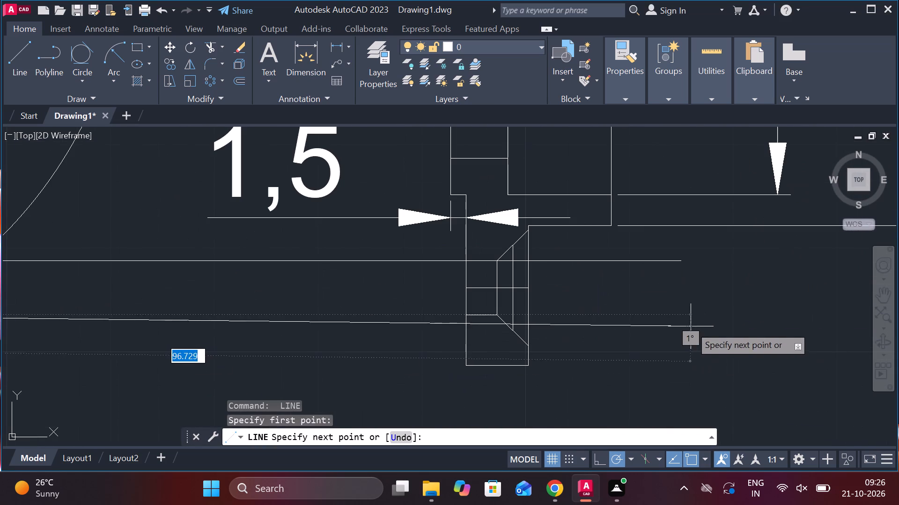
click(663, 313)
key(Escape)
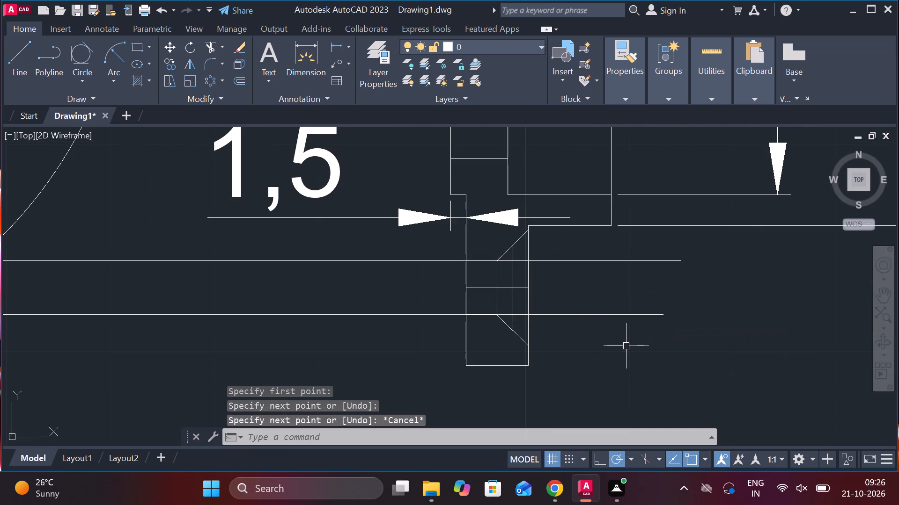
Trim away the lower hole's upper countersink slope and the vertical line's stub above the upper projection line.
text(TR)
key(space)
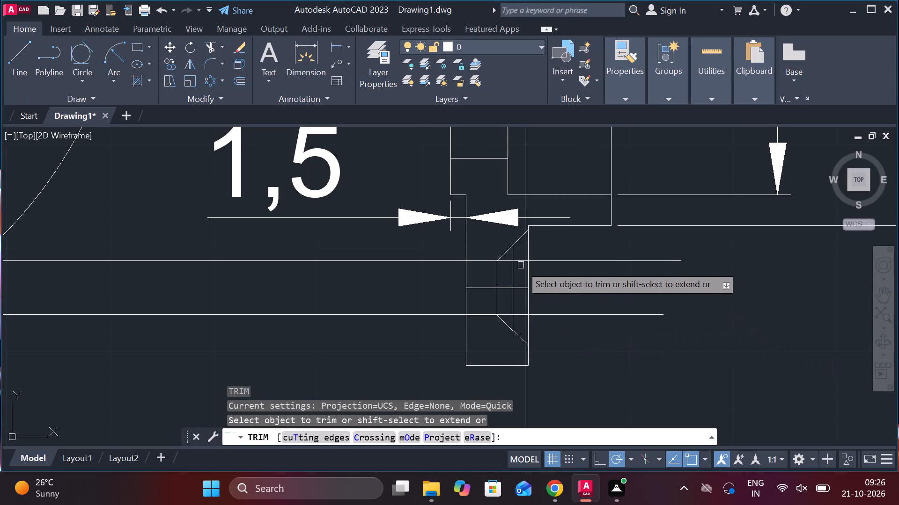
click(507, 246)
click(515, 240)
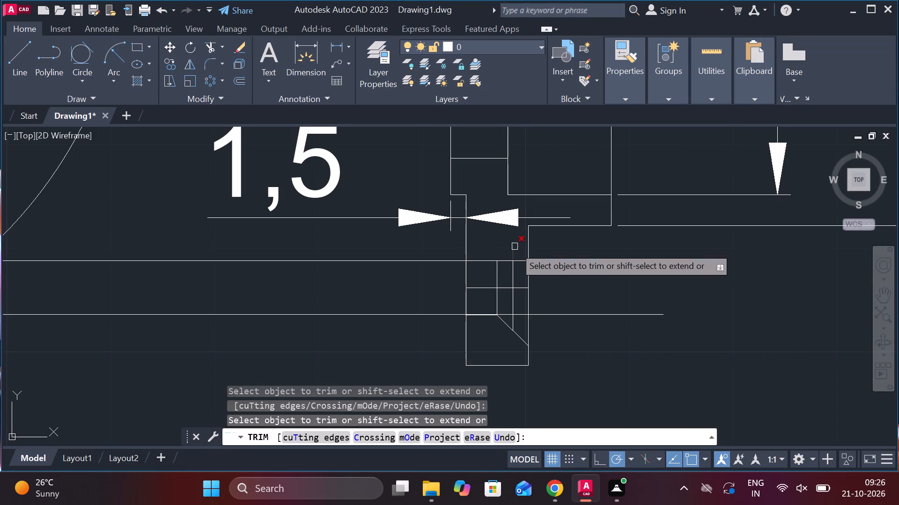
click(515, 250)
click(550, 308)
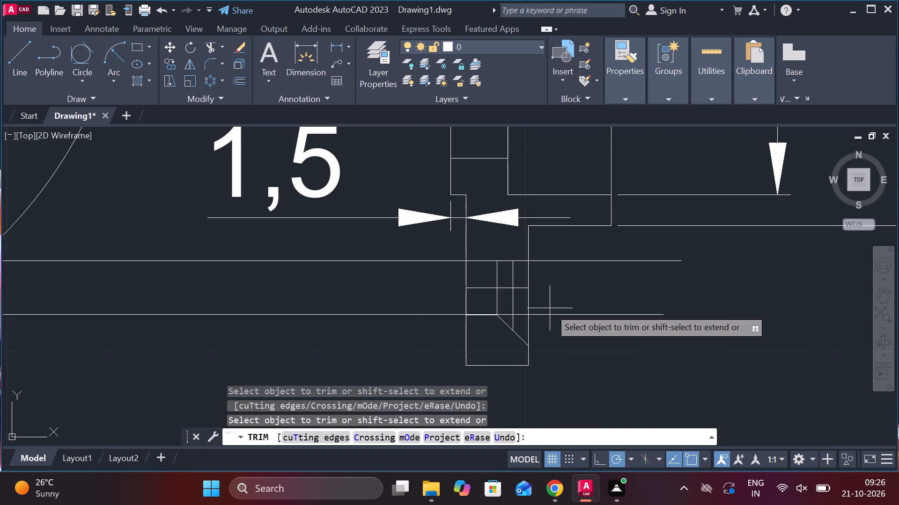
scroll(549, 318, up, 2)
key(Escape)
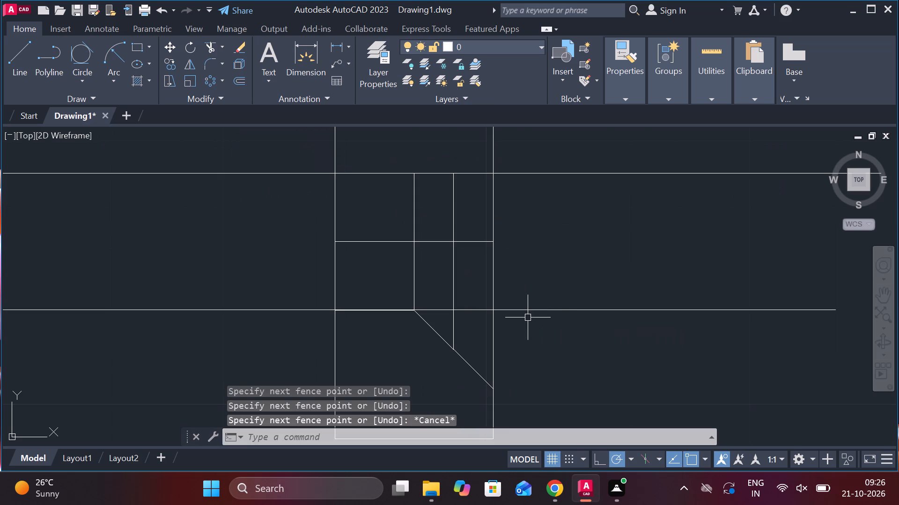
Trim the lower projection line's overhang beyond the flange face at the countersink.
click(557, 316)
key(Escape)
key(space)
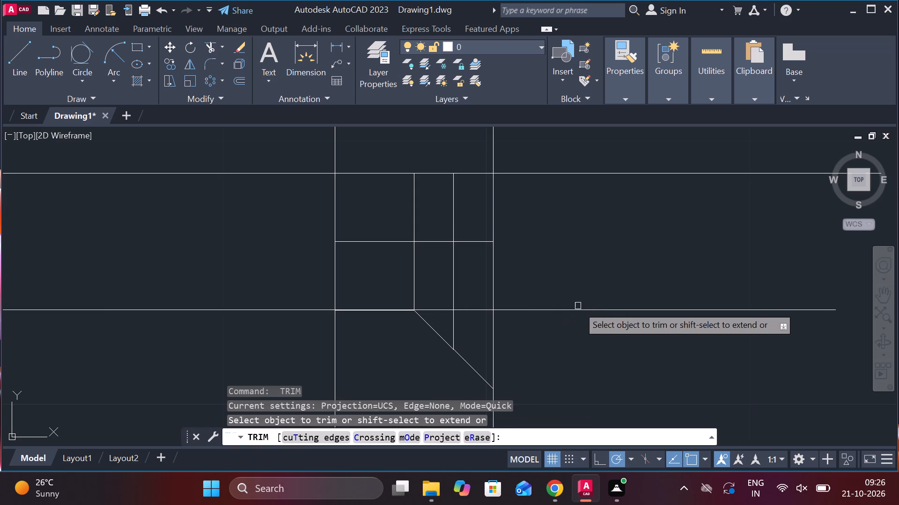
click(566, 312)
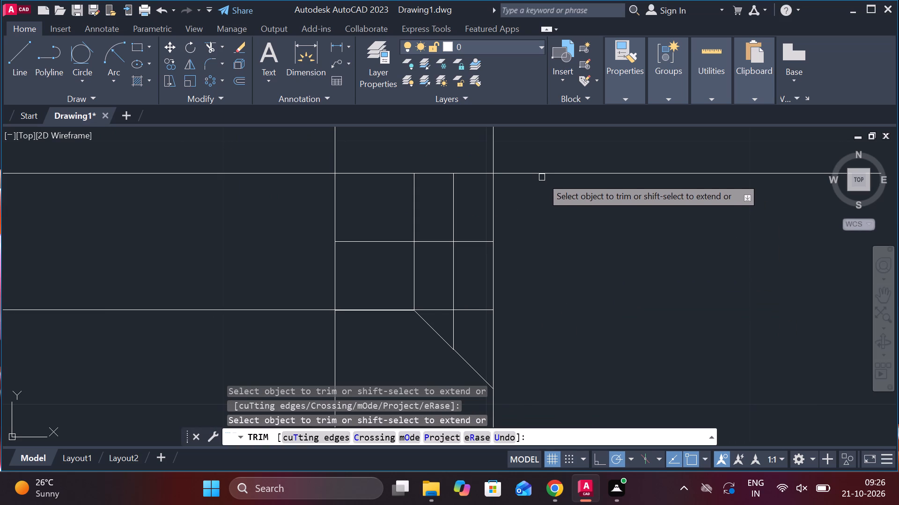
scroll(541, 186, down, 1)
middle_drag(545, 196, 579, 292)
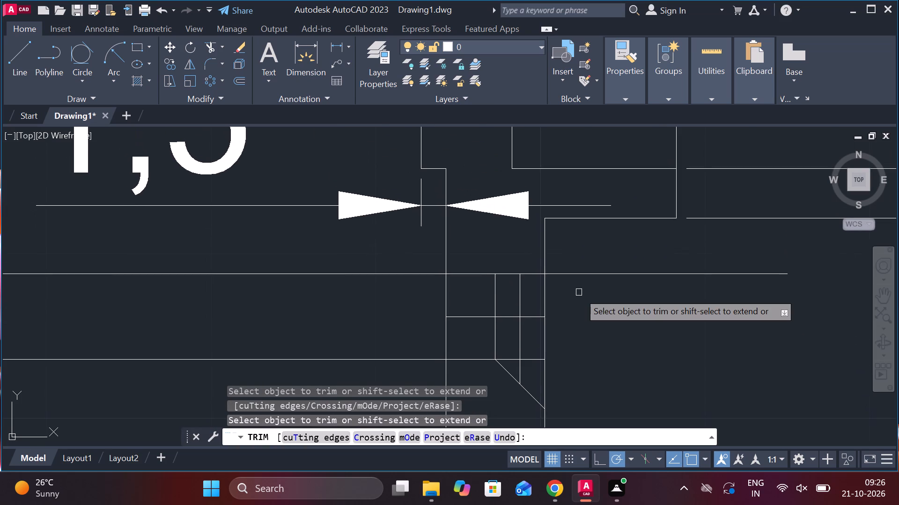
key(Escape)
Draw two 45° countersink lines outward past the flange face from the outer vertical line's intersections with the upper and lower projection lines.
key(l)
key(Return)
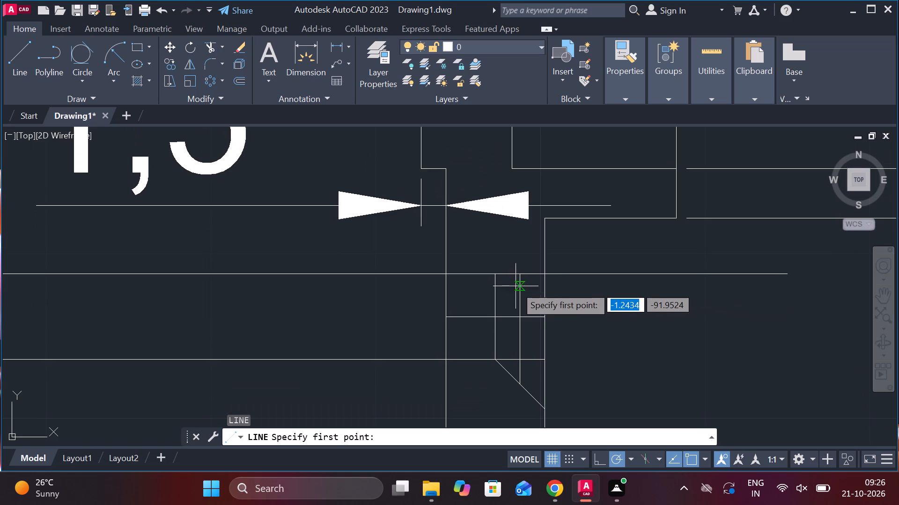
click(516, 279)
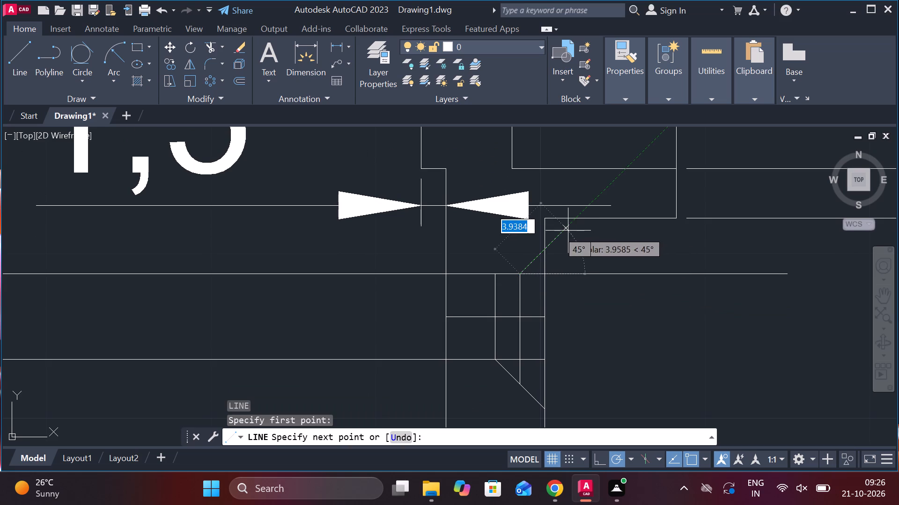
click(568, 231)
key(Escape)
key(space)
middle_drag(553, 386, 540, 359)
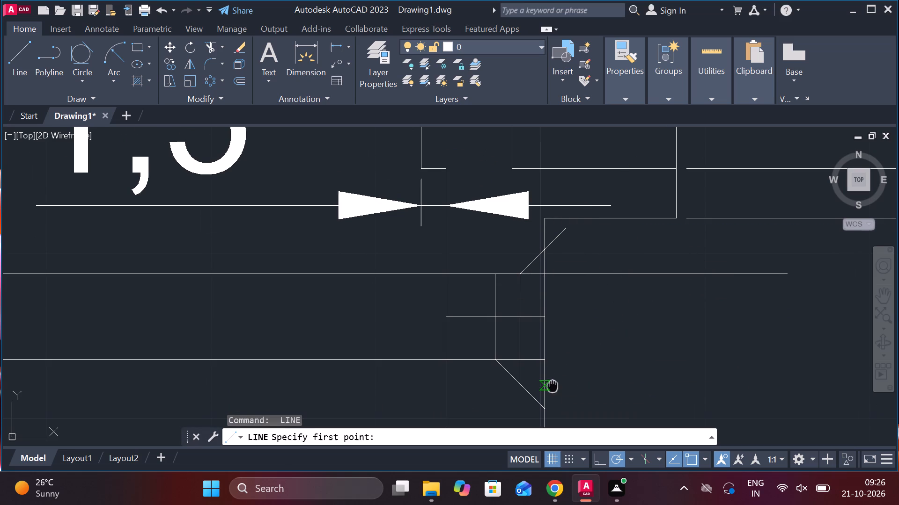
middle_drag(540, 359, 537, 348)
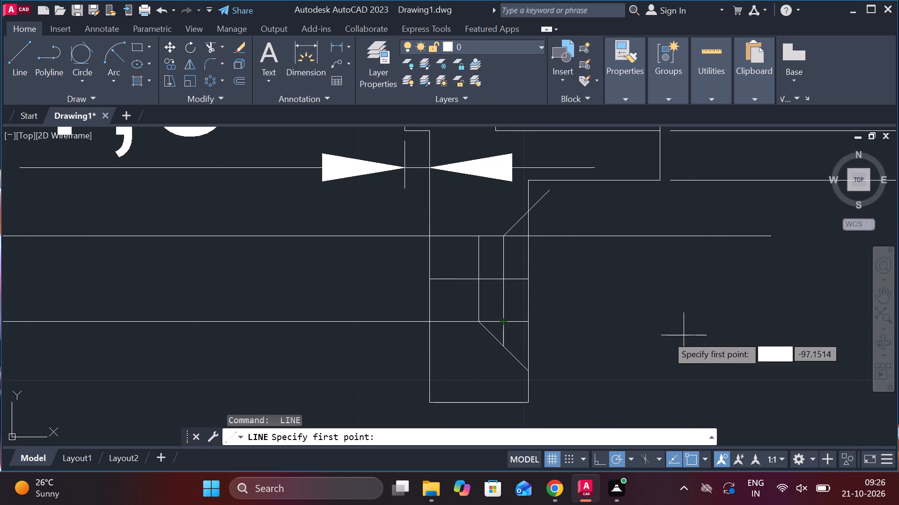
click(506, 318)
click(575, 379)
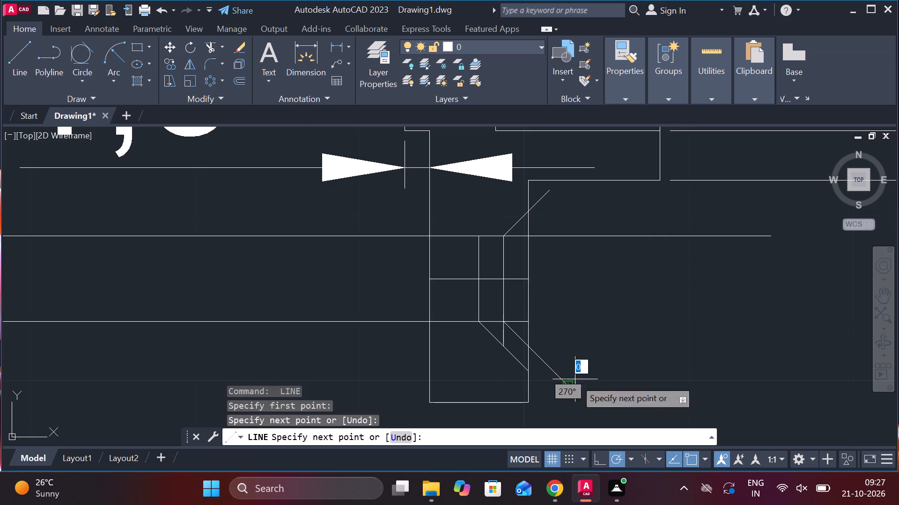
key(Escape)
Trim the old lower slope, the surplus lines outside the countersink's vertical edge, and the new slopes' ends beyond the flange face.
text(TR)
key(space)
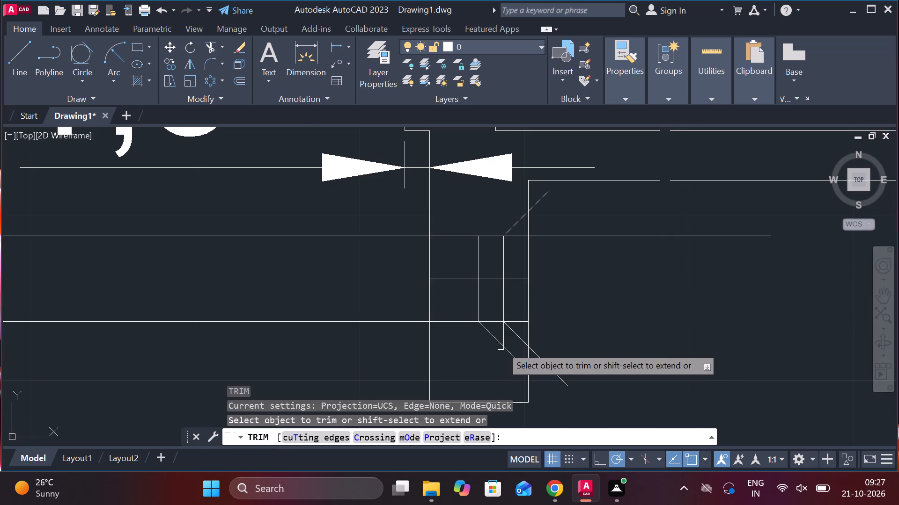
click(501, 346)
click(498, 340)
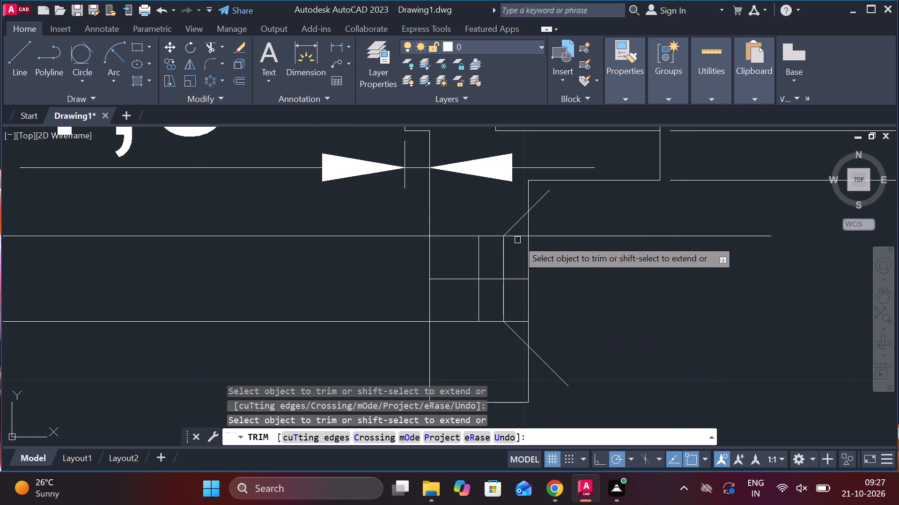
click(518, 238)
click(559, 237)
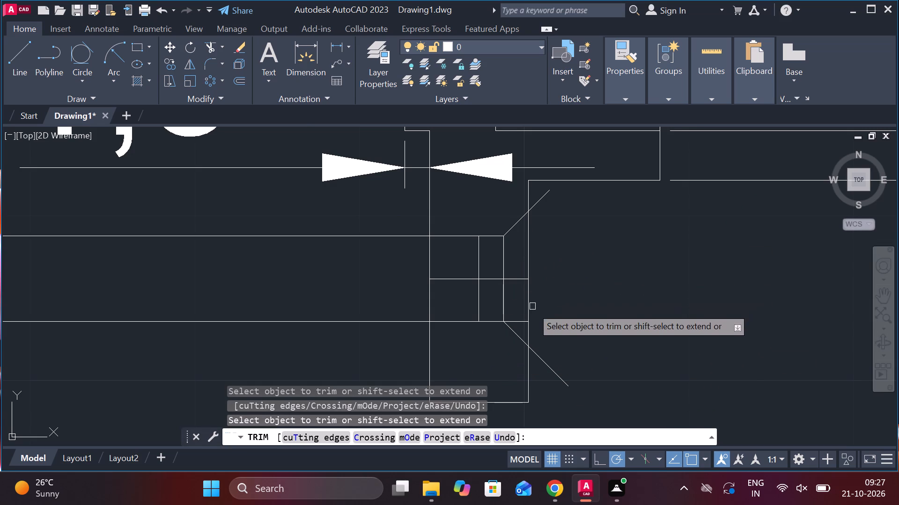
click(522, 320)
click(517, 281)
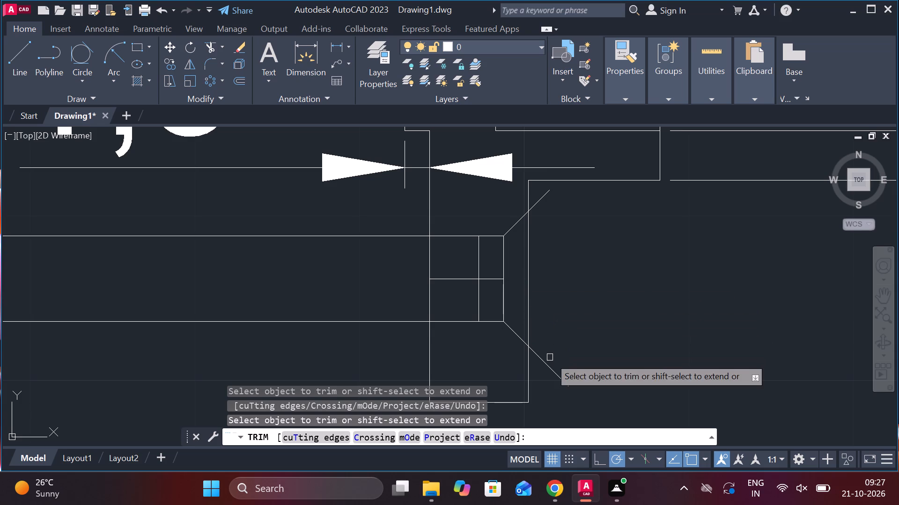
click(544, 362)
click(532, 205)
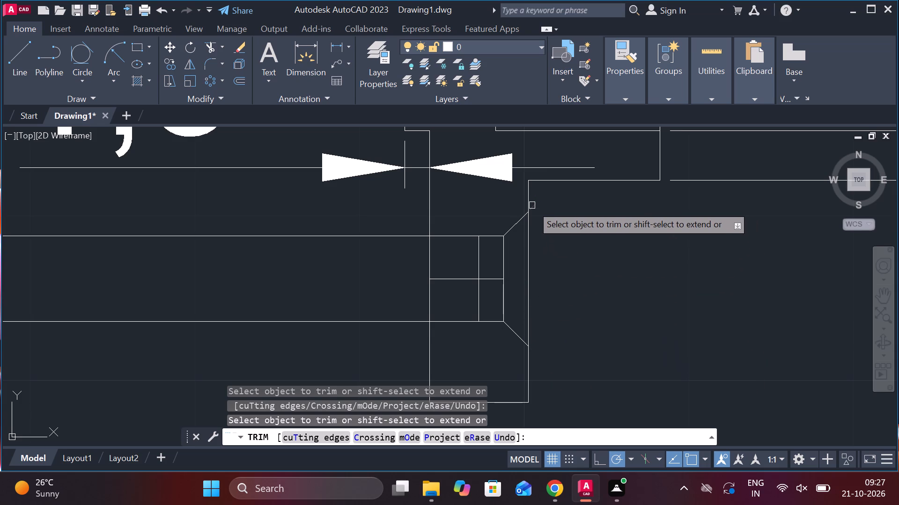
Trim both projection lines between the front view and the side view's flange with a fence.
drag(351, 218, 343, 273)
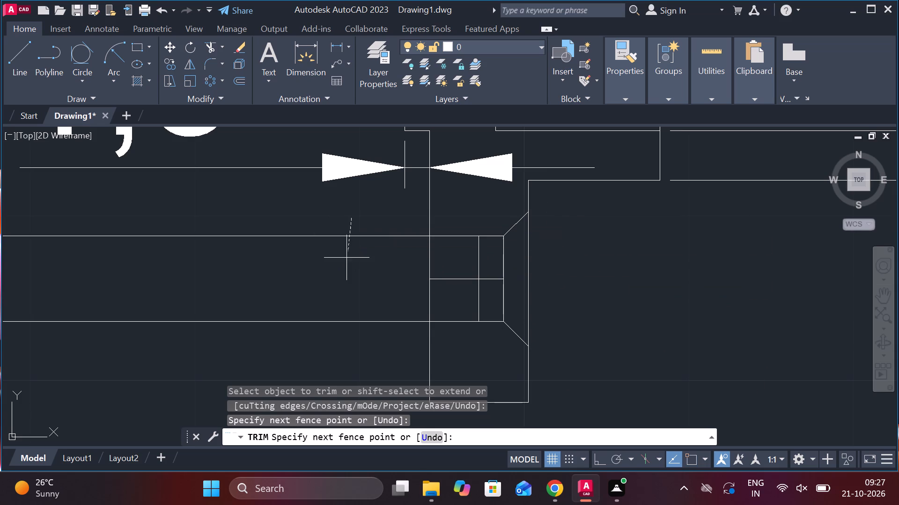
drag(343, 273, 325, 348)
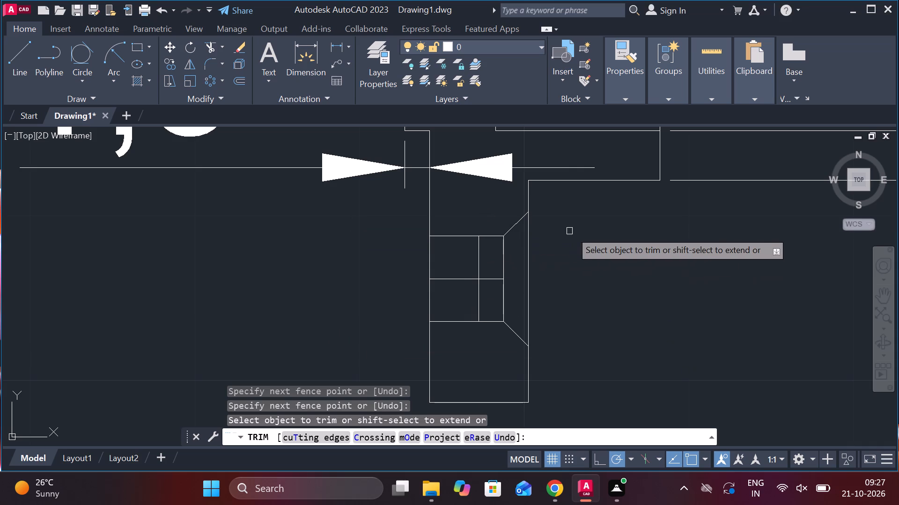
scroll(572, 238, down, 3)
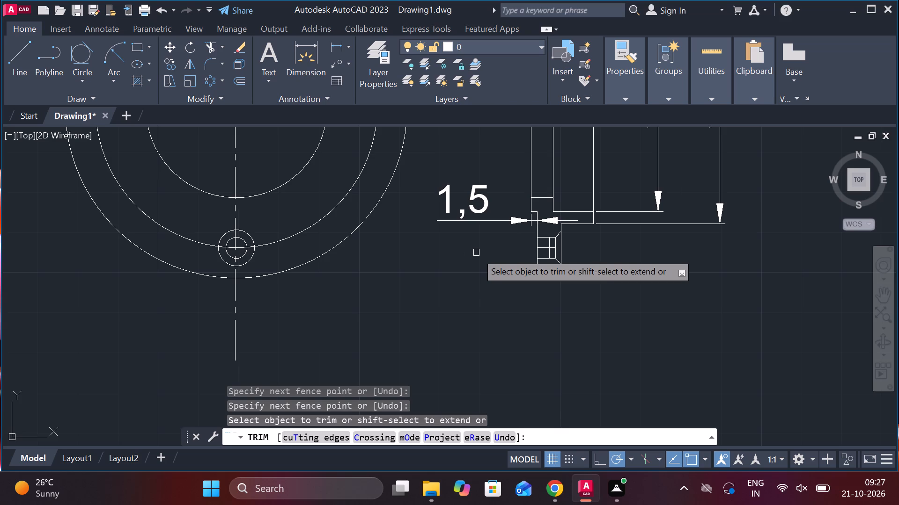
scroll(483, 252, up, 1)
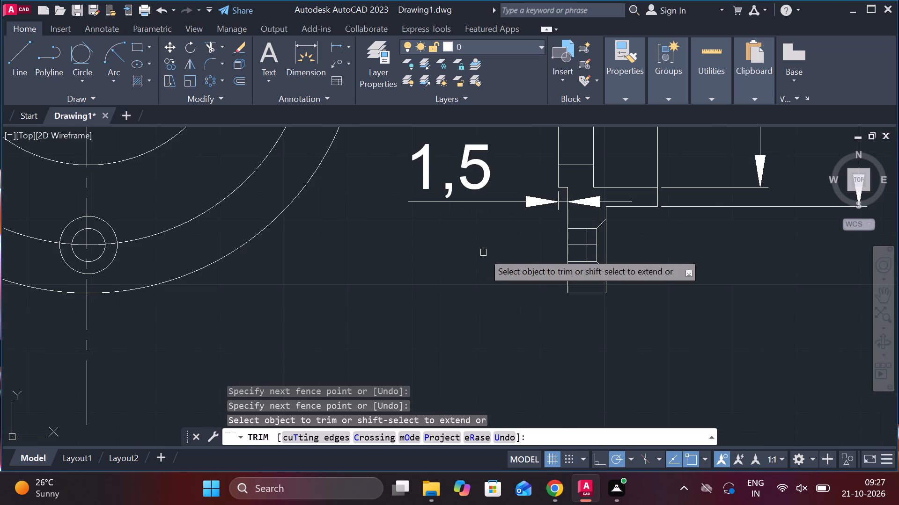
scroll(537, 269, down, 1)
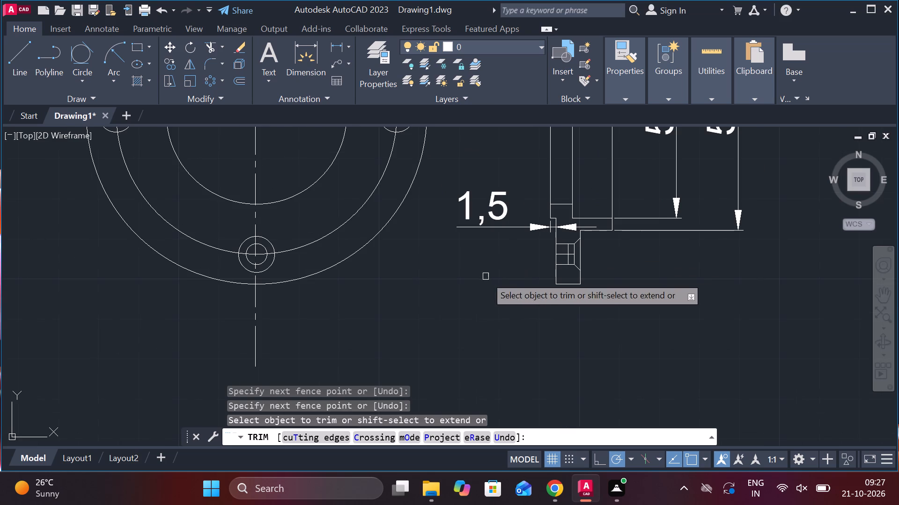
key(Escape)
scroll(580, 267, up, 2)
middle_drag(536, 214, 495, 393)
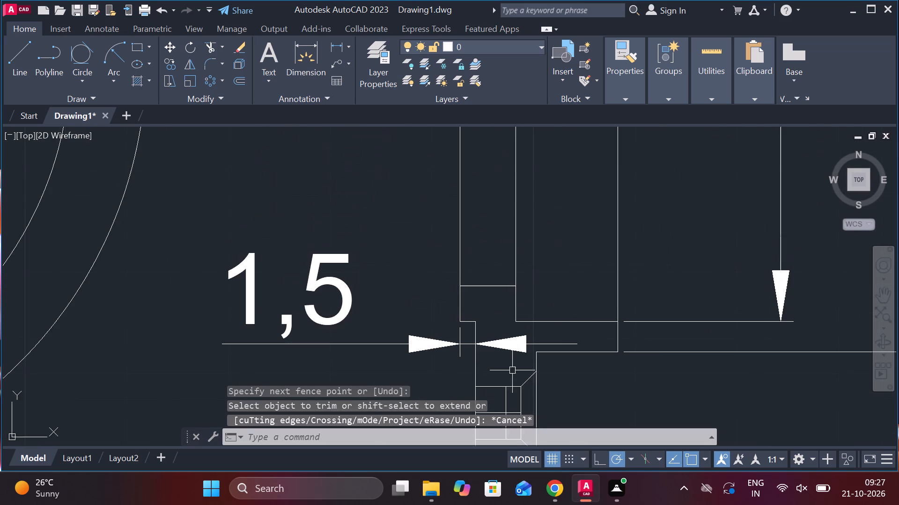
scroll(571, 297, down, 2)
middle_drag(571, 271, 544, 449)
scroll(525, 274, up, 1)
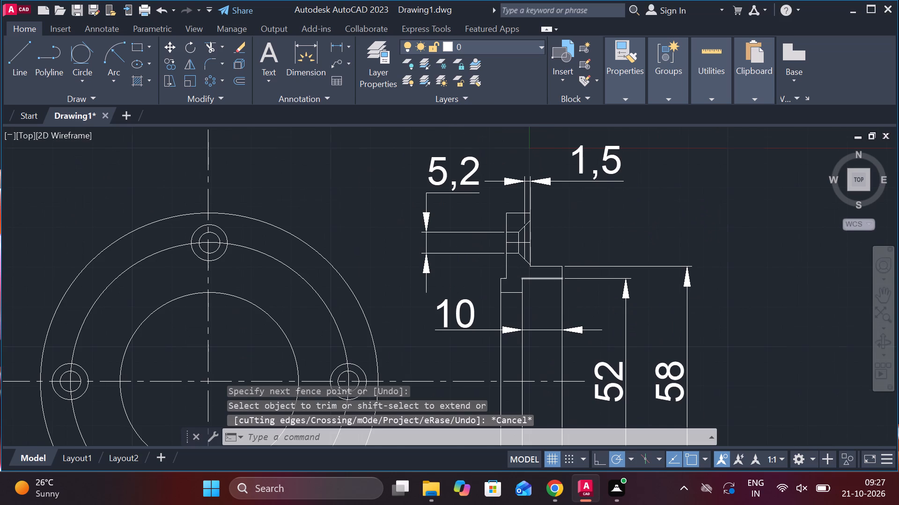
Erase the upper hole's countersink slopes, vertical edge and two horizontal edges in the side view, plus the leftover short vertical line.
scroll(529, 209, up, 2)
click(497, 193)
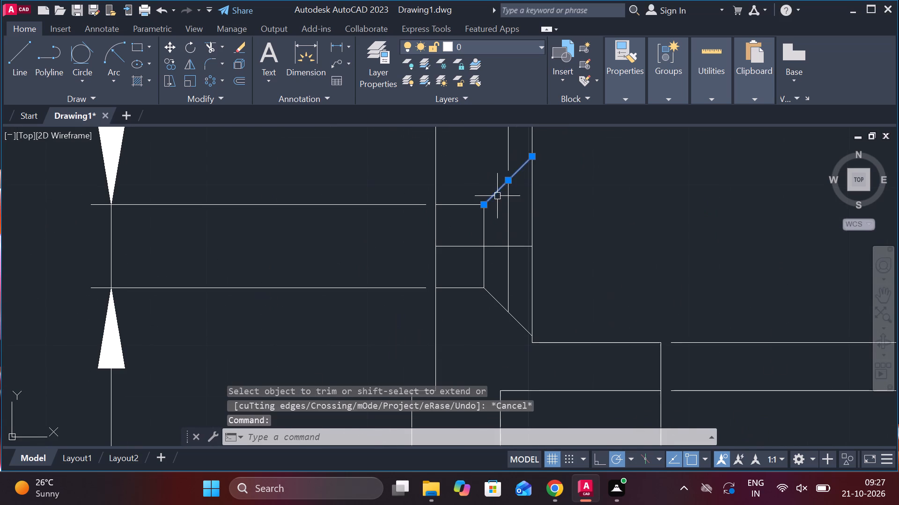
click(484, 230)
click(499, 303)
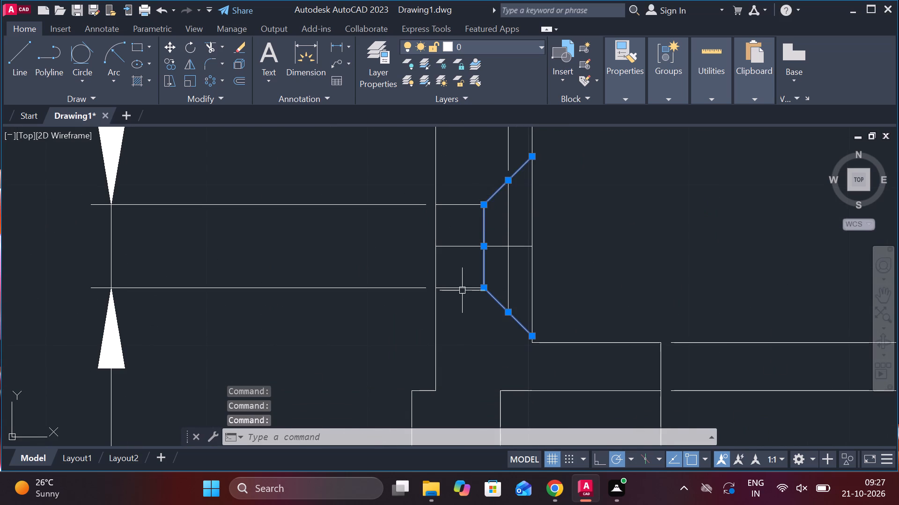
click(462, 290)
click(459, 203)
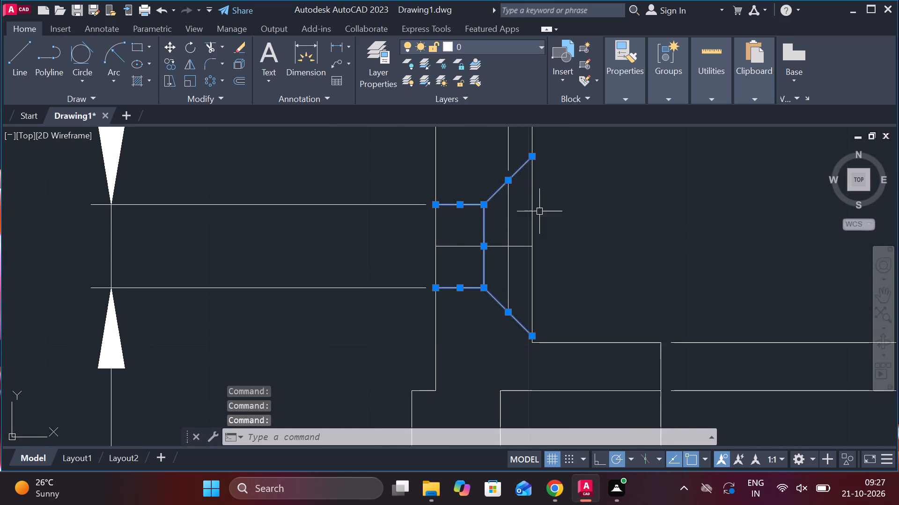
text(E)
key(space)
scroll(646, 238, down, 2)
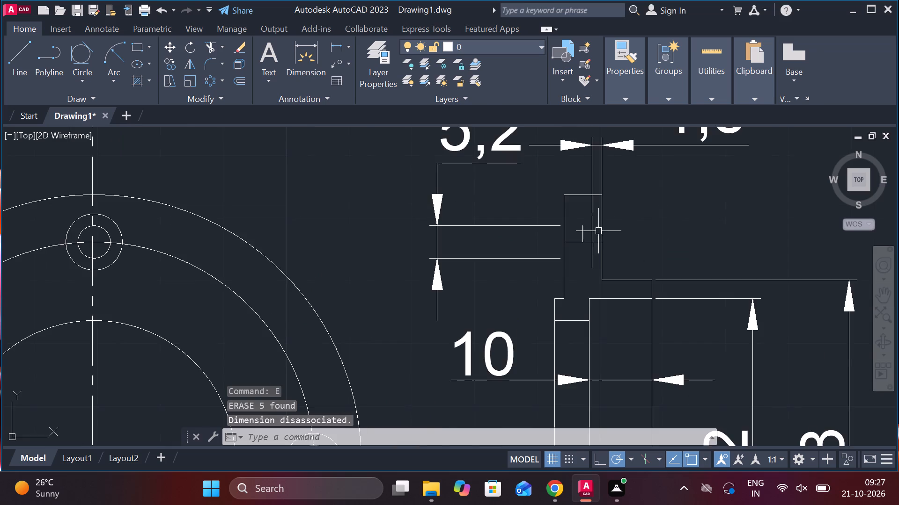
scroll(597, 231, up, 2)
click(559, 231)
text(E)
key(space)
scroll(695, 245, down, 3)
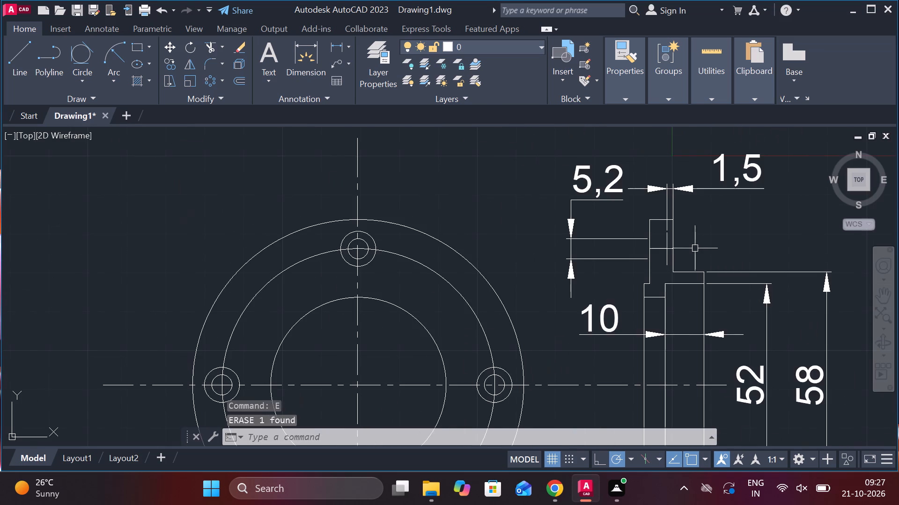
Mirror the lower countersunk hole's eight lines about the side view's horizontal centre line, keeping the source objects.
middle_drag(675, 346, 537, 110)
scroll(504, 192, up, 3)
middle_drag(575, 283, 543, 180)
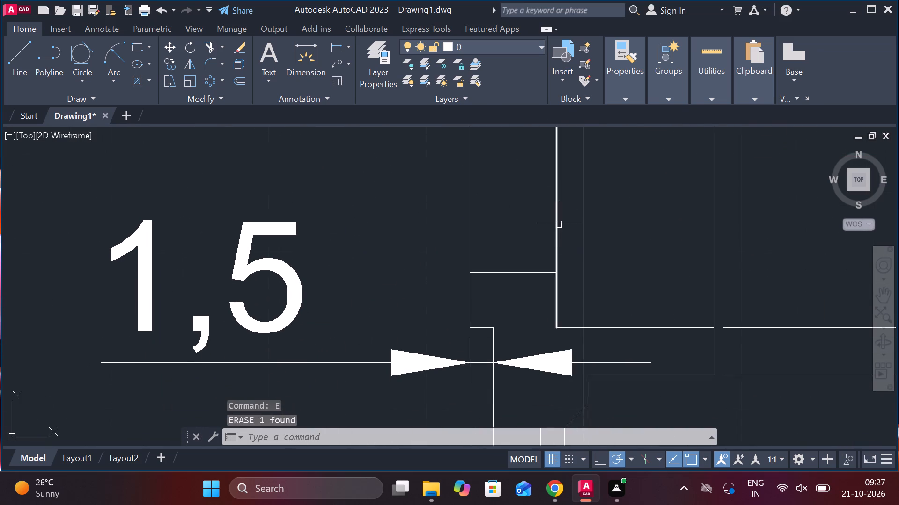
middle_drag(568, 275, 538, 194)
middle_drag(506, 301, 477, 60)
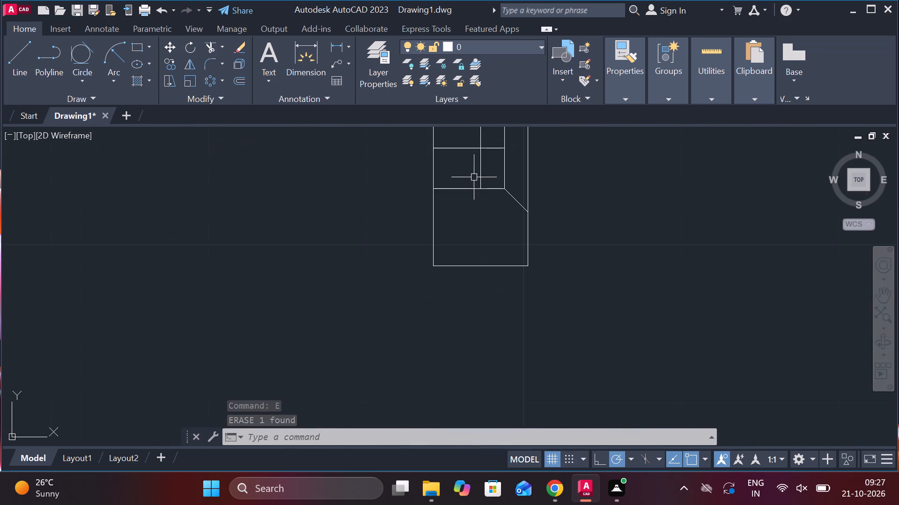
middle_drag(475, 178, 487, 229)
scroll(473, 196, up, 1)
scroll(473, 196, down, 1)
click(458, 136)
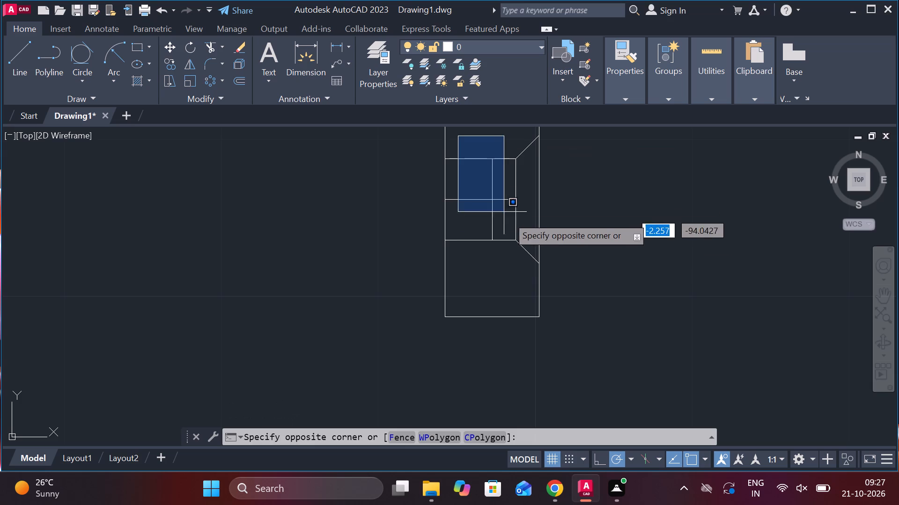
click(522, 252)
click(523, 257)
click(524, 255)
click(524, 253)
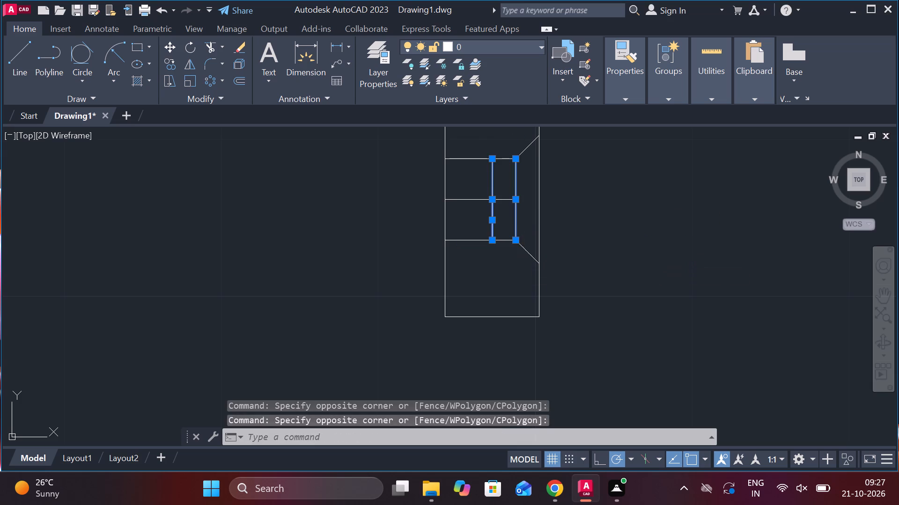
click(528, 142)
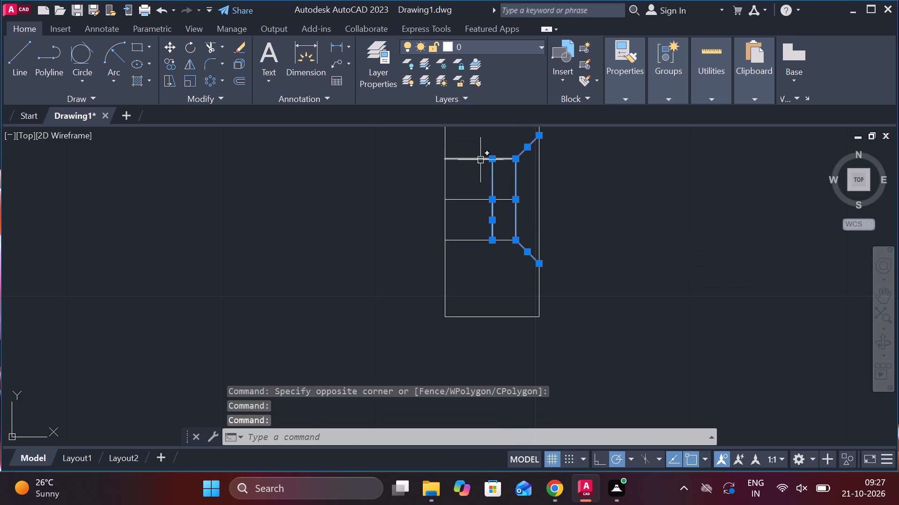
click(480, 160)
click(478, 239)
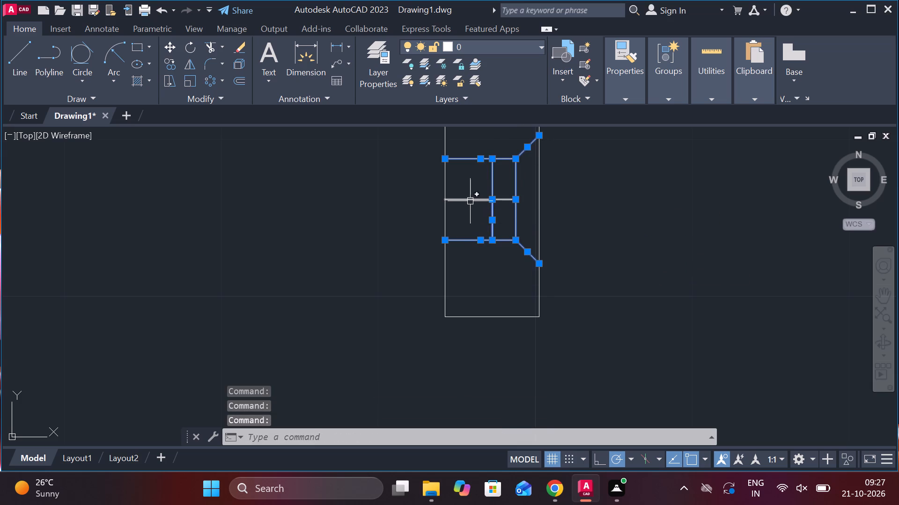
click(470, 201)
text(MI)
key(Return)
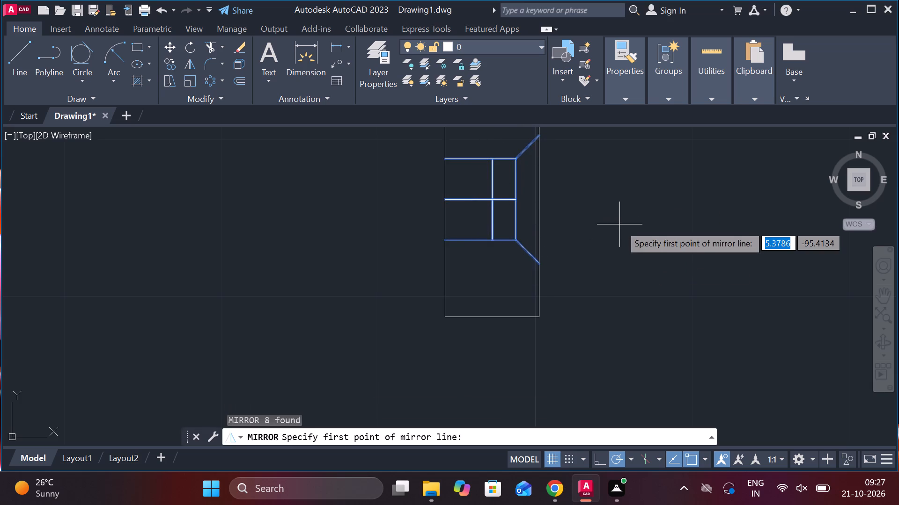
scroll(619, 224, down, 3)
middle_drag(615, 216, 609, 408)
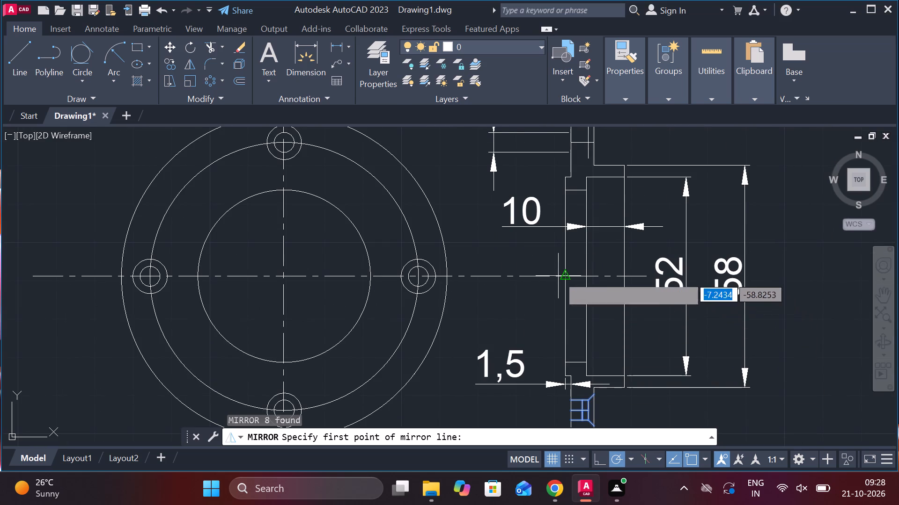
click(566, 275)
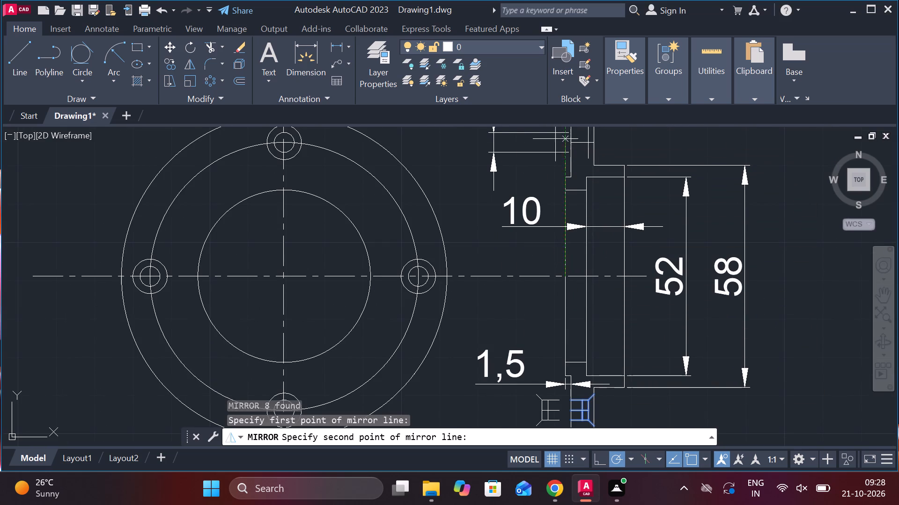
click(419, 275)
click(450, 324)
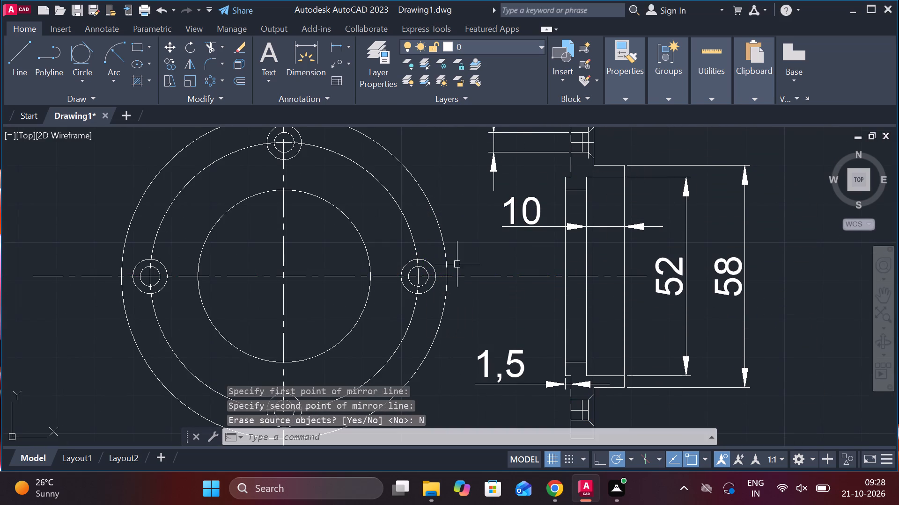
Add a 90° angular dimension between the upper countersink's two slopes, placing its arc outside the flange face.
scroll(597, 294, down, 2)
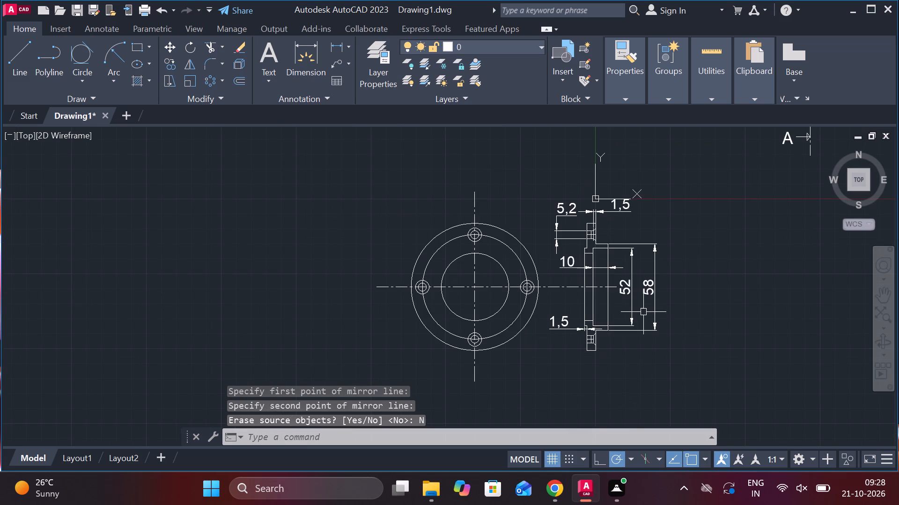
scroll(587, 185, up, 2)
scroll(601, 293, up, 2)
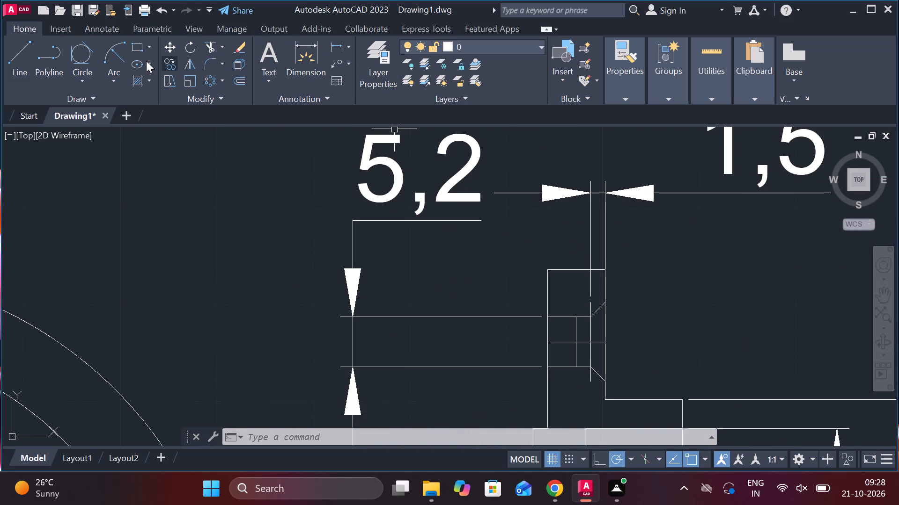
click(350, 47)
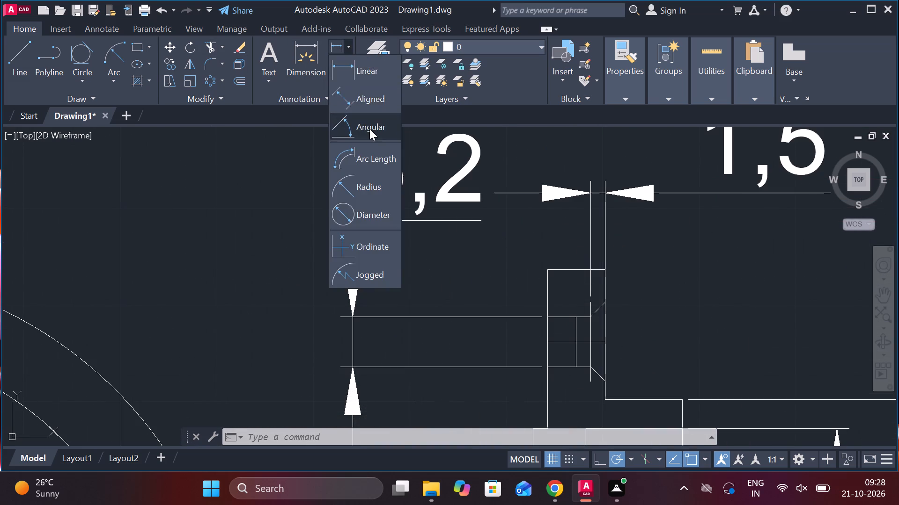
click(369, 129)
click(596, 307)
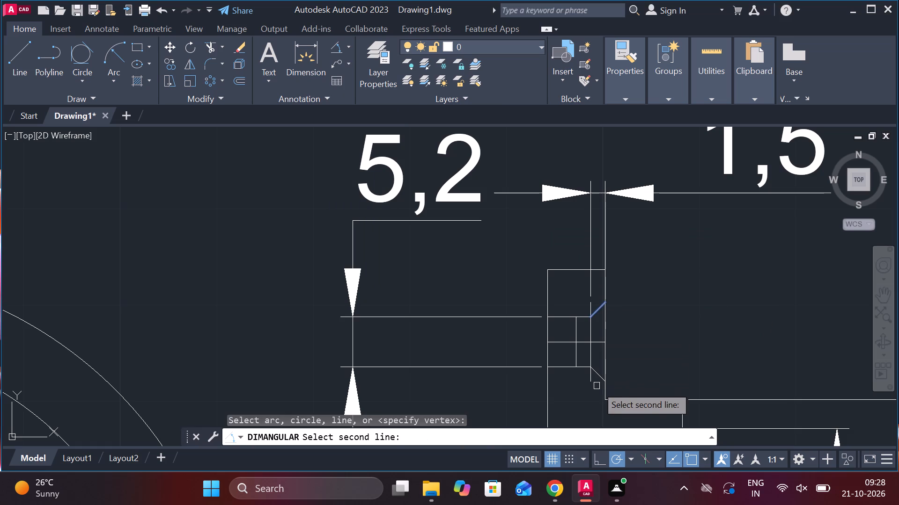
click(599, 377)
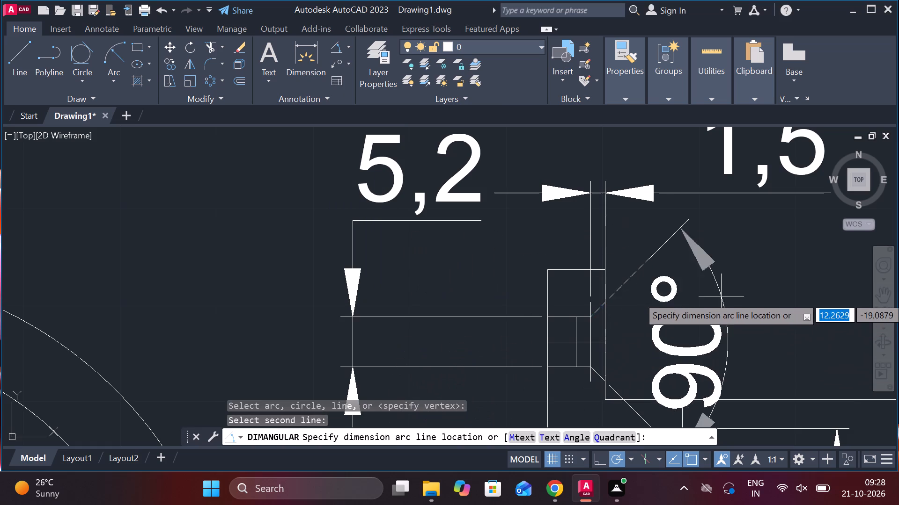
middle_drag(763, 304, 514, 260)
scroll(674, 222, down, 2)
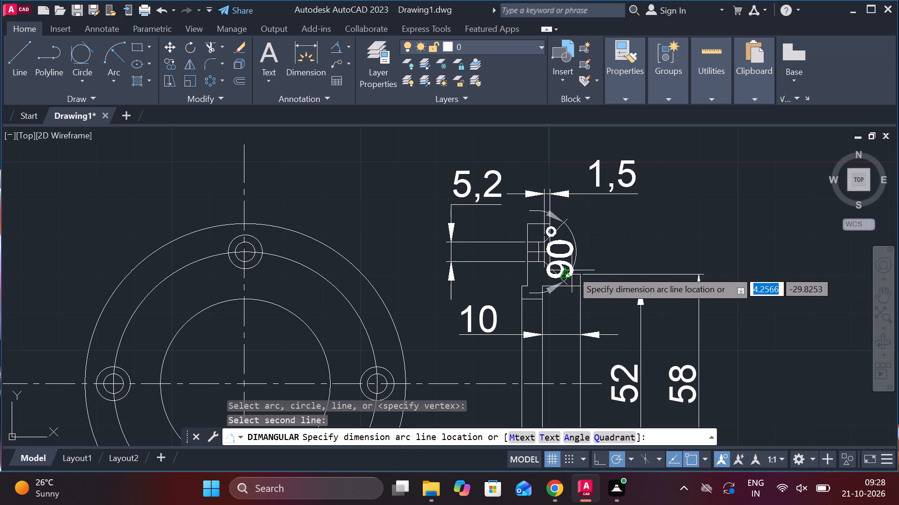
scroll(572, 270, up, 2)
click(676, 224)
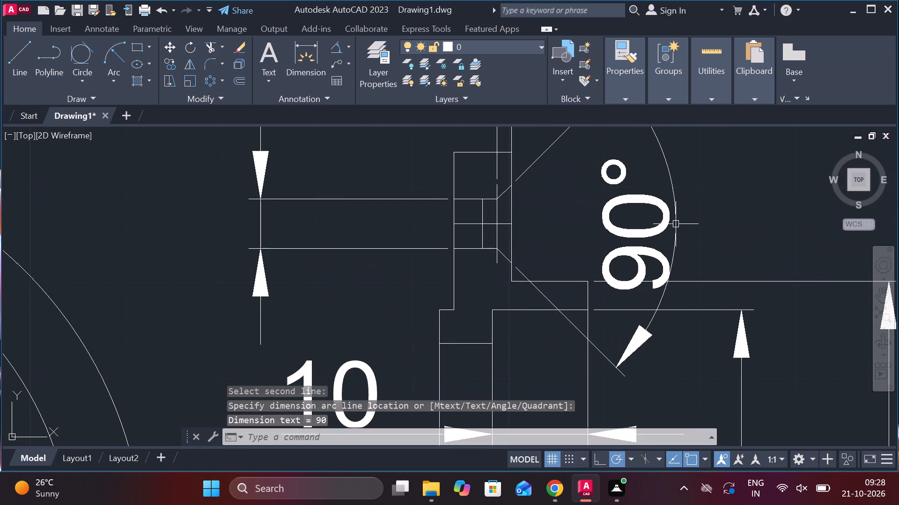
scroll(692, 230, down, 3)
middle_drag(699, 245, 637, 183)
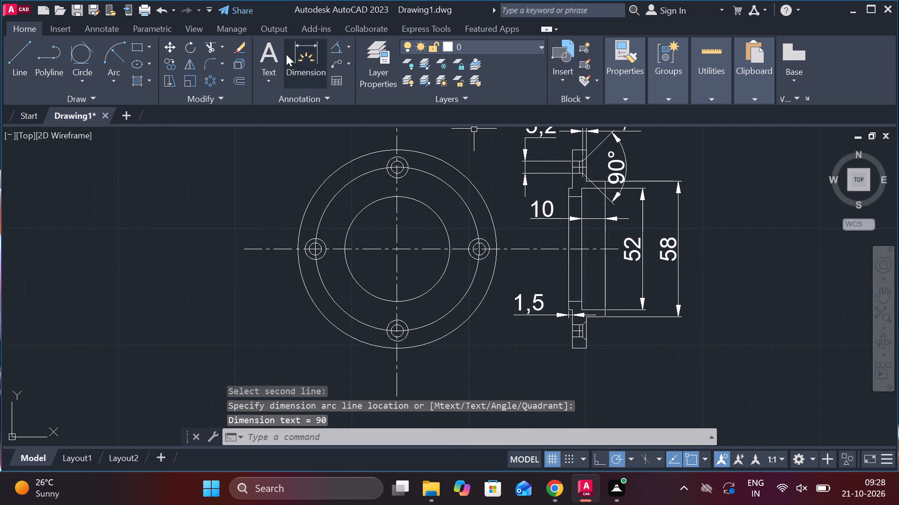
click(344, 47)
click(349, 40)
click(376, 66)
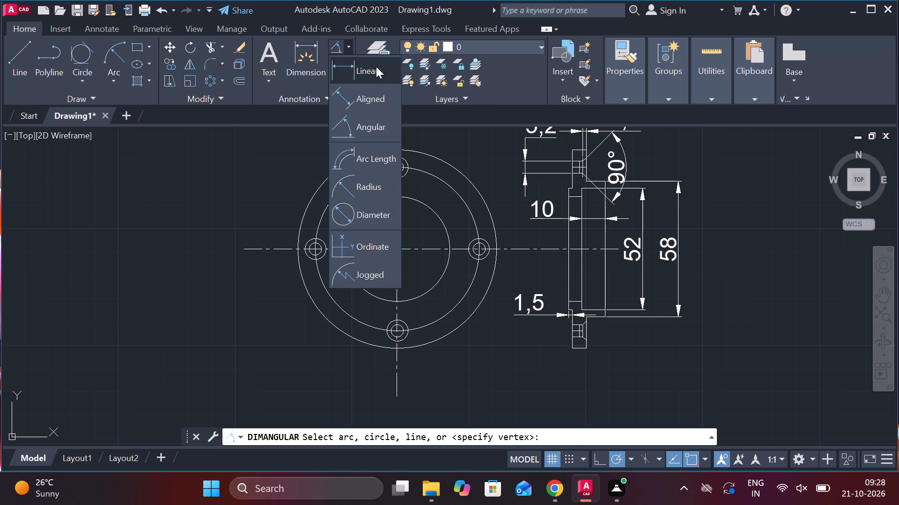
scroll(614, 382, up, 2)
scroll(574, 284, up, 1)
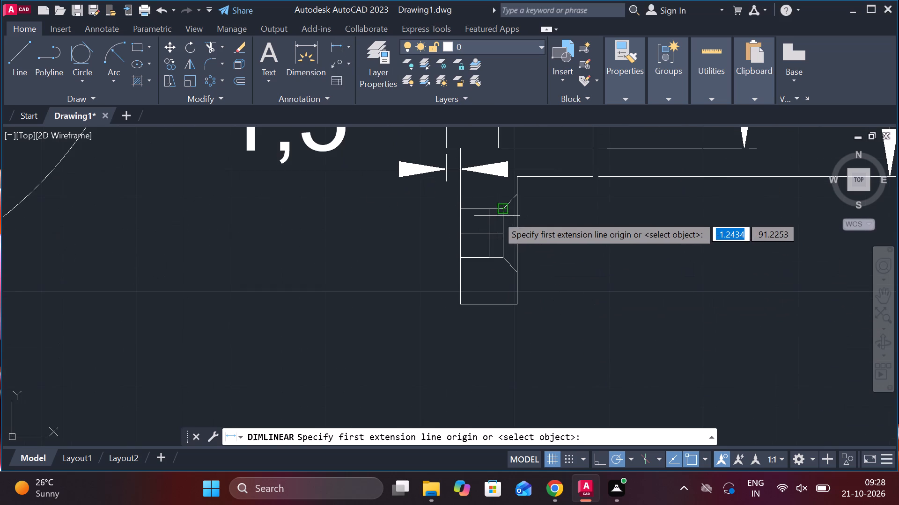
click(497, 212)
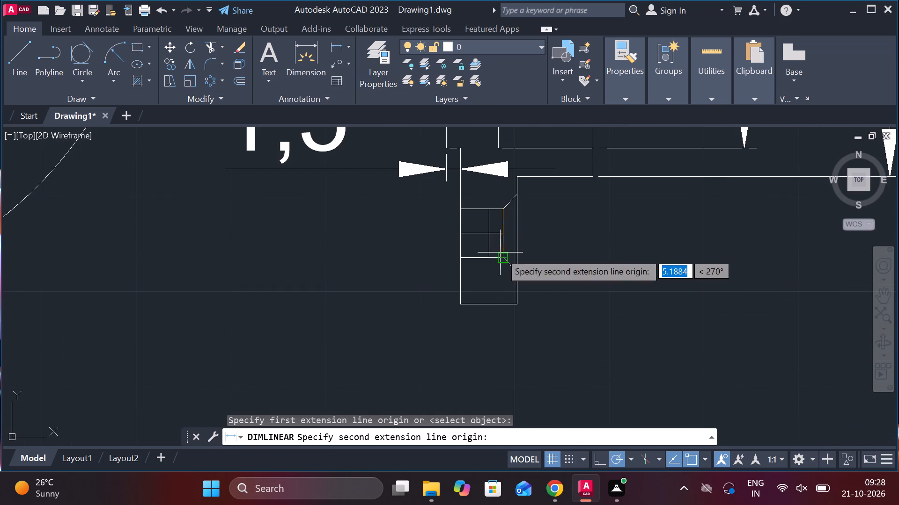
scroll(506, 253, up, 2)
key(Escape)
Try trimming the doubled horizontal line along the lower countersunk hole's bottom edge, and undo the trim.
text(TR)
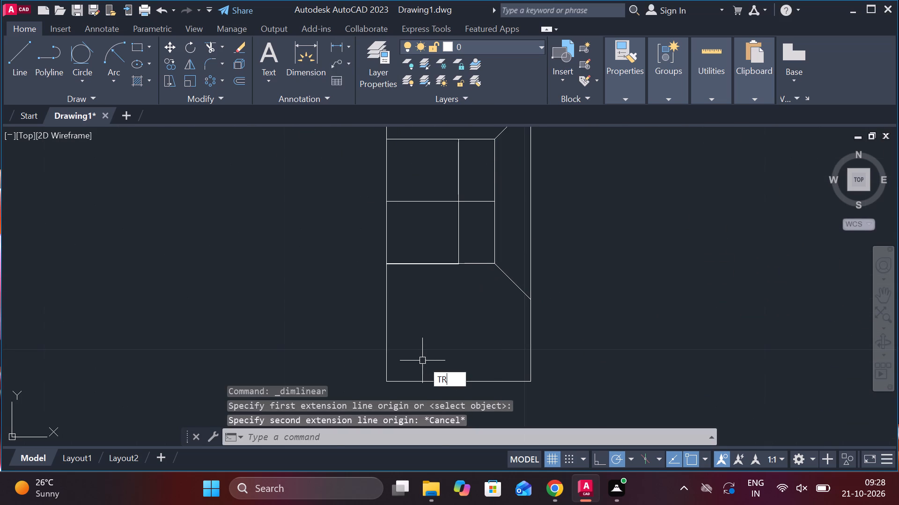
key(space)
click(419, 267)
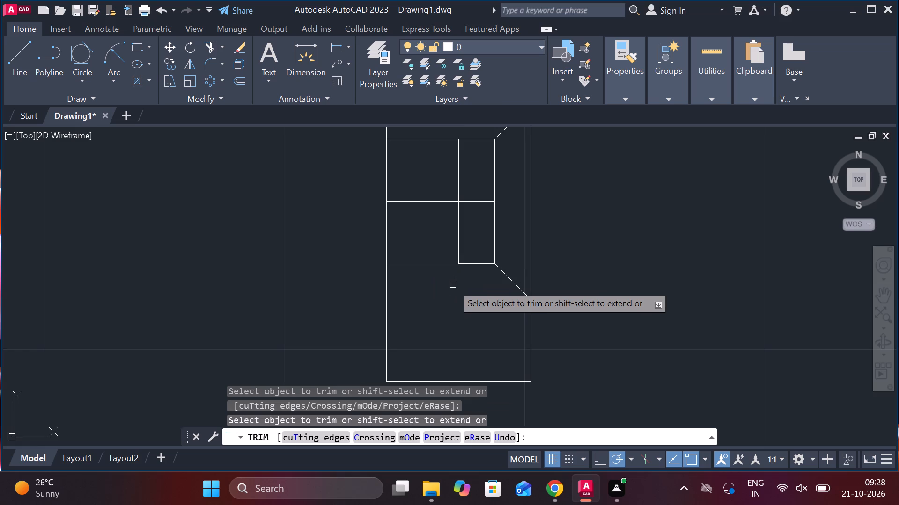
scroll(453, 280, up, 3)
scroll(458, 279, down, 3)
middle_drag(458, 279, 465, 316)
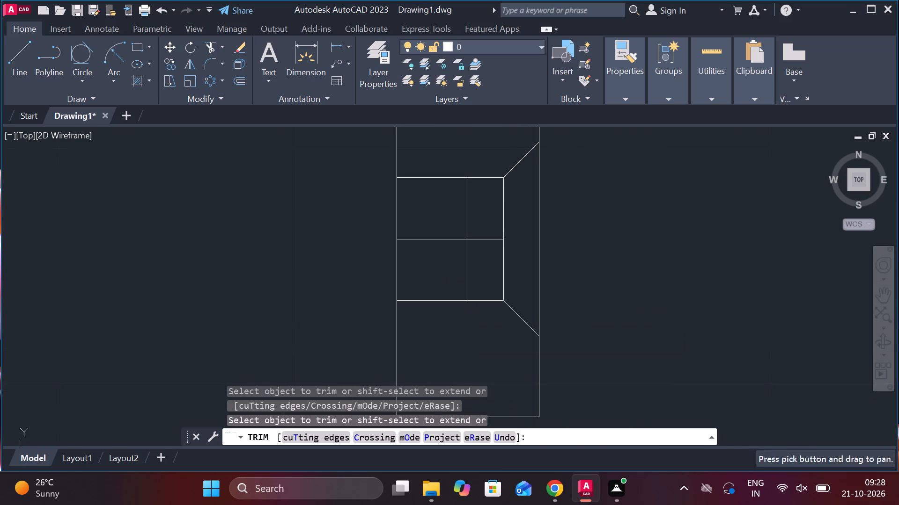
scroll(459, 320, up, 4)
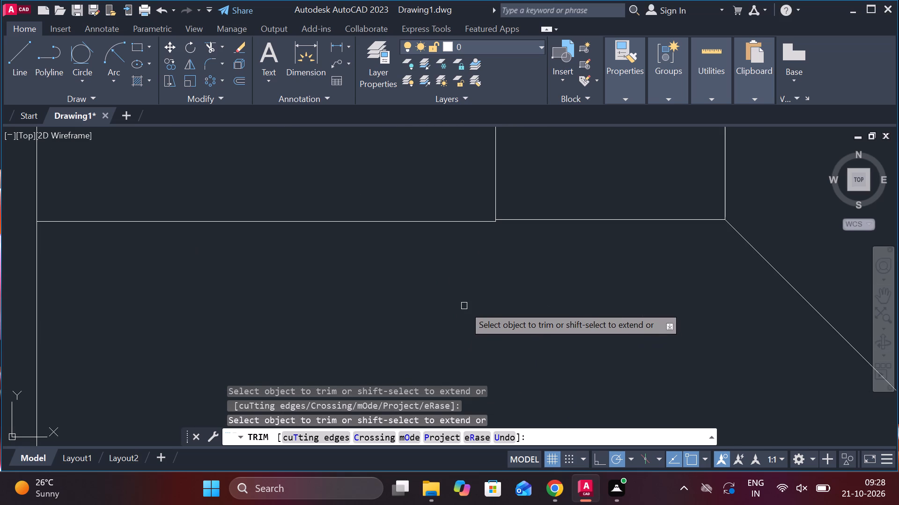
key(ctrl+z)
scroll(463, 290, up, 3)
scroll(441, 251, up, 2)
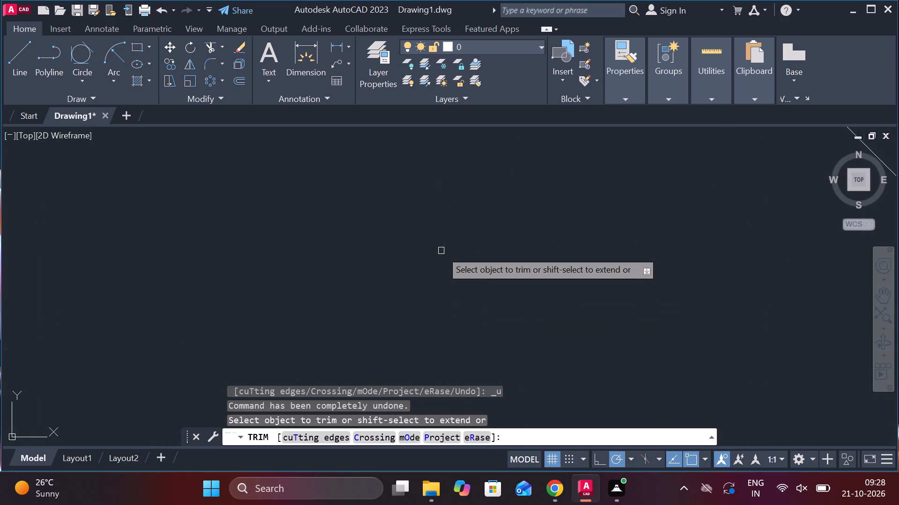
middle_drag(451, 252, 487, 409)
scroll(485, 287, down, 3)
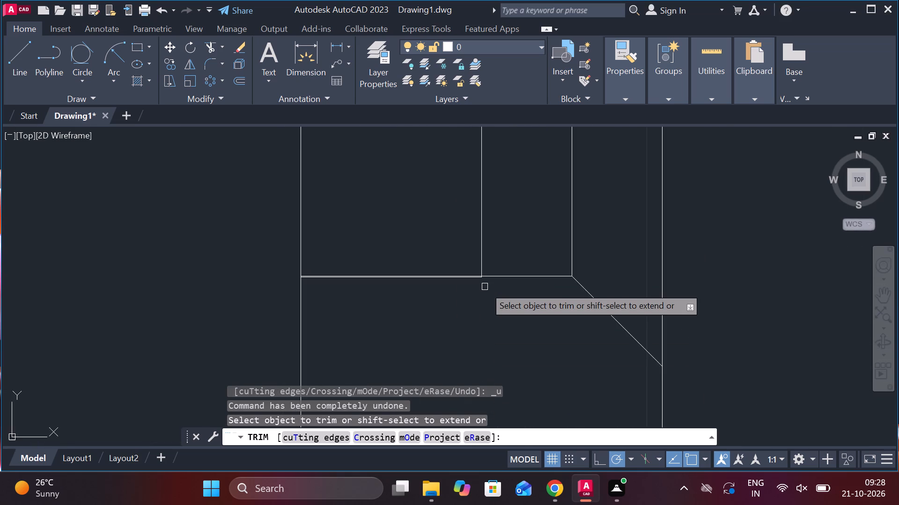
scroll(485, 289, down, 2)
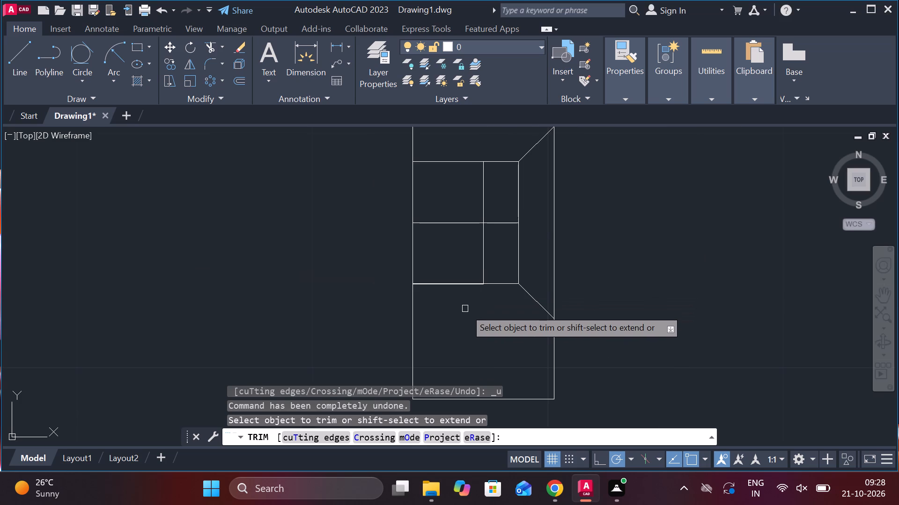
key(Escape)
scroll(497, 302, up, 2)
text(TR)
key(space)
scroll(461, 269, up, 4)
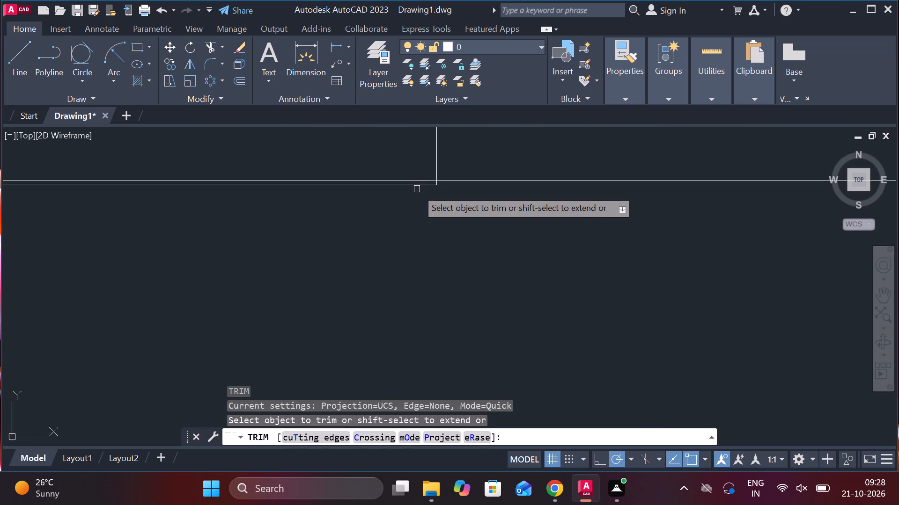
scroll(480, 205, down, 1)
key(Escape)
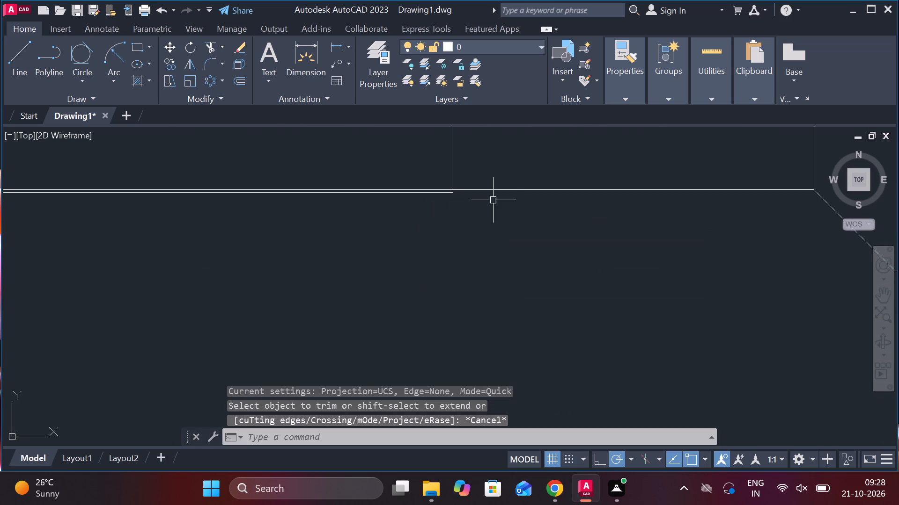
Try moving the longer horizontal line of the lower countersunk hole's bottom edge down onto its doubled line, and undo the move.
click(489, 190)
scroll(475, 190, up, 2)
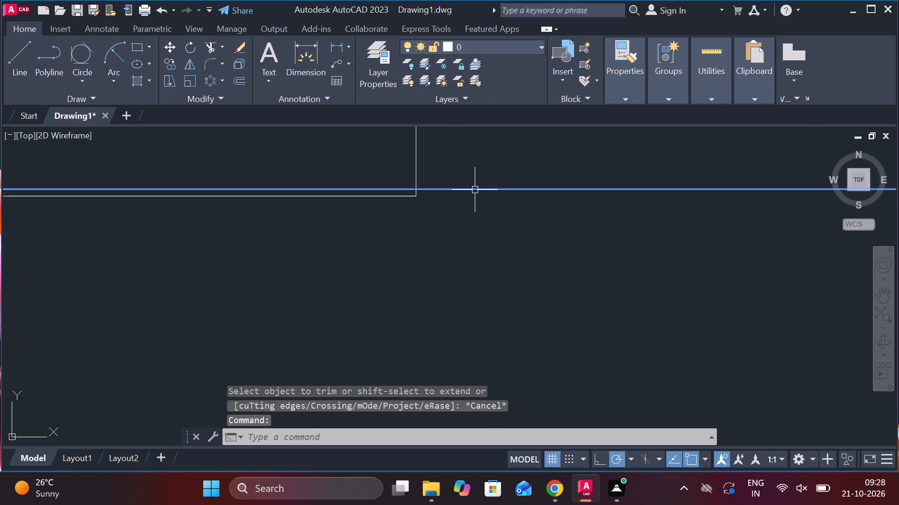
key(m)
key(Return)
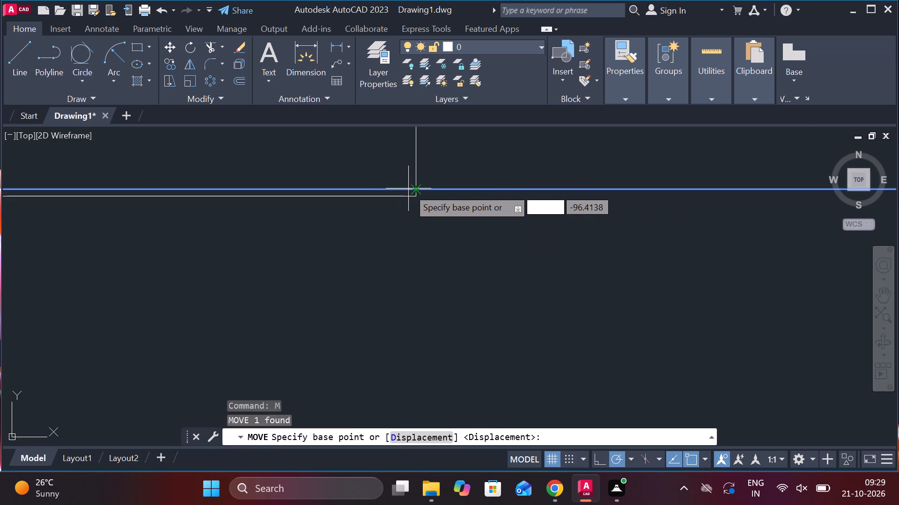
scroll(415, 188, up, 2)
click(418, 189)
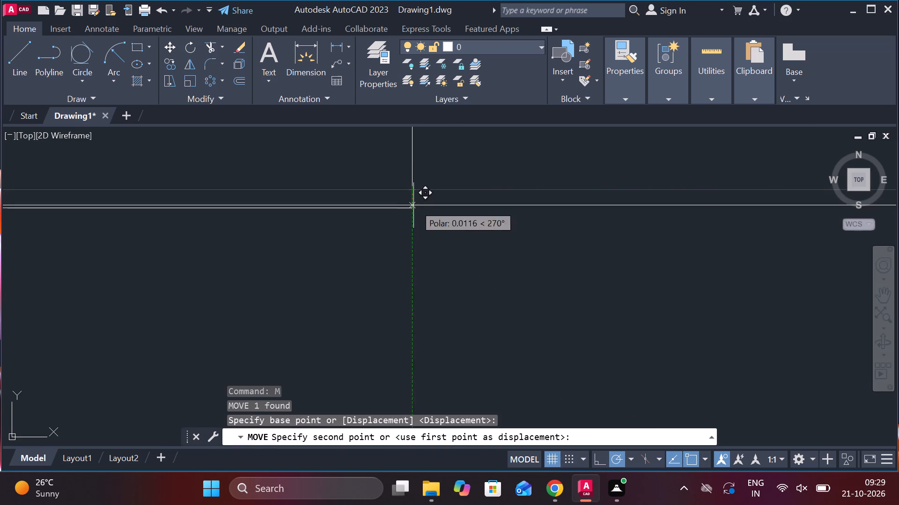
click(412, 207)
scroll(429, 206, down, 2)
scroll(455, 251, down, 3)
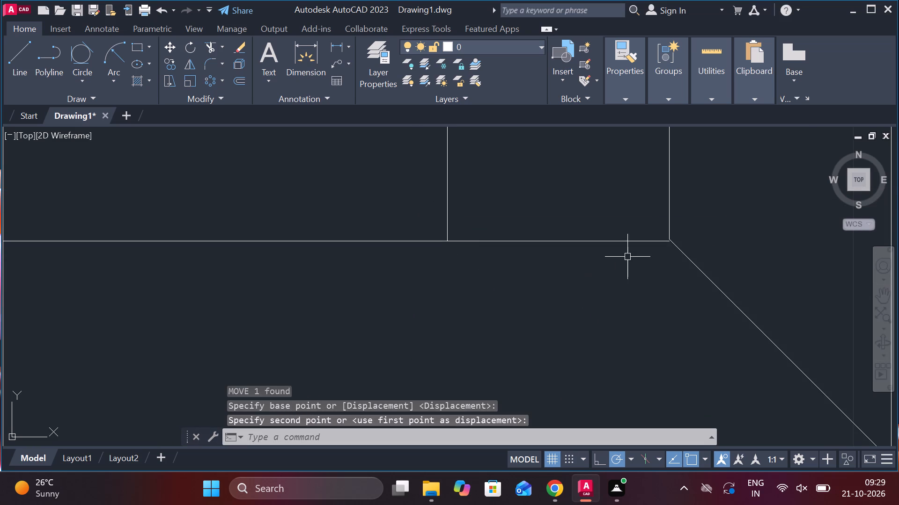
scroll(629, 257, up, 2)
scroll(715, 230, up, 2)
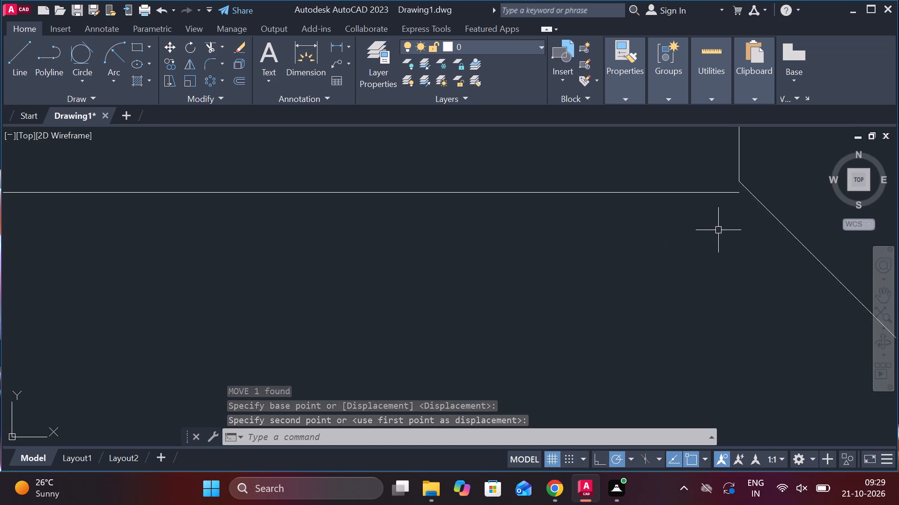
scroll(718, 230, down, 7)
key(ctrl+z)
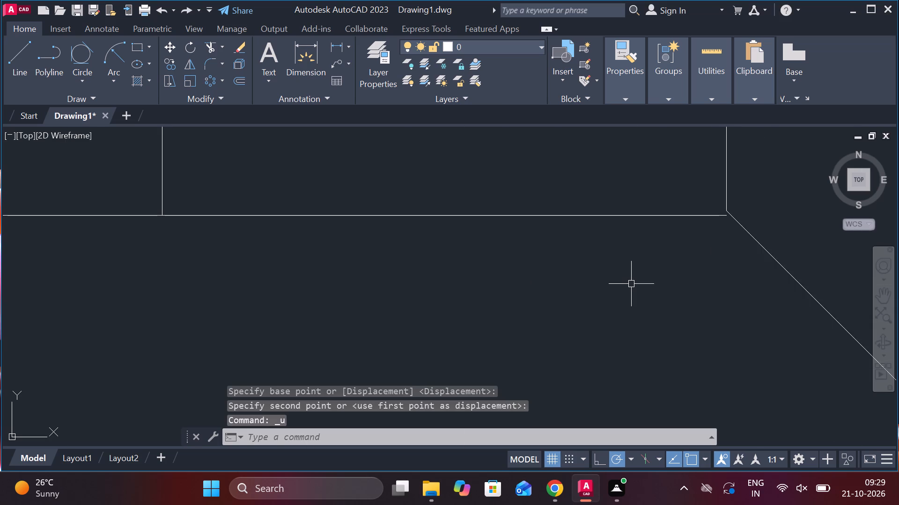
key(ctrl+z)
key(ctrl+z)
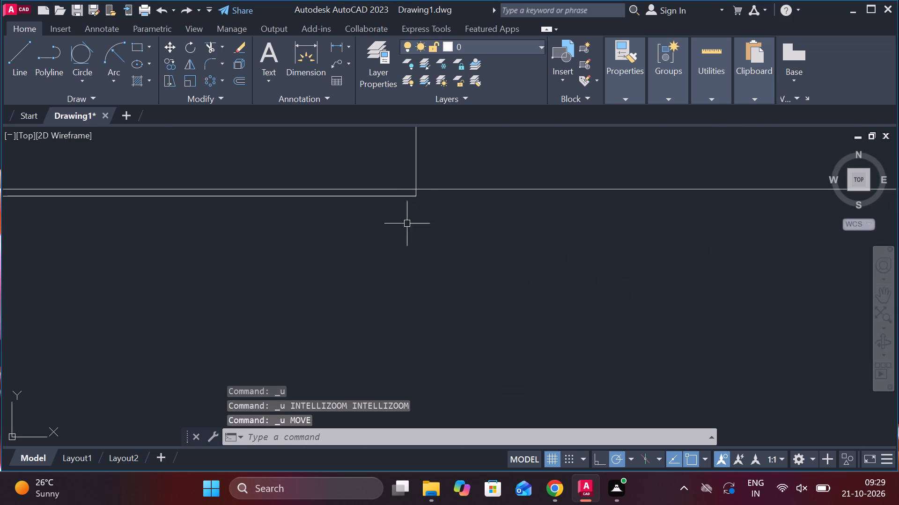
Trim the doubled lower line and the short vertical overhang below the lower countersunk hole's bottom edge.
text(TR)
key(space)
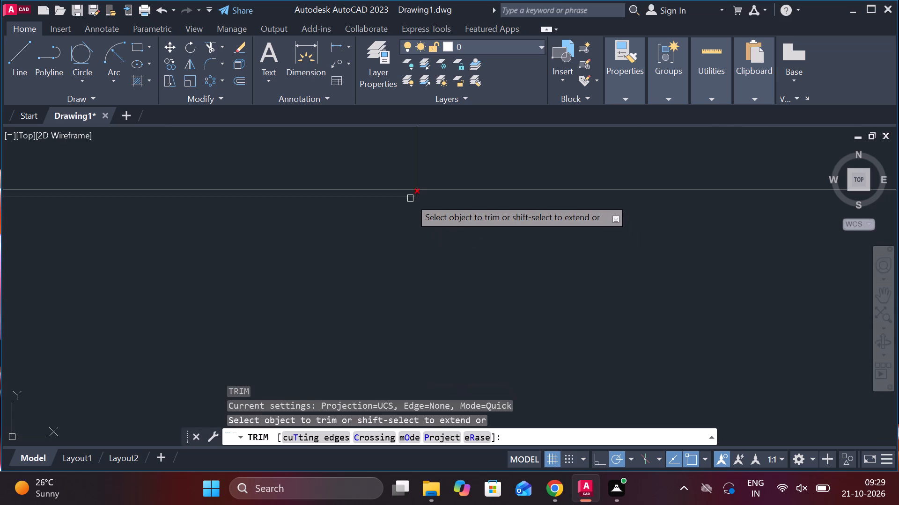
click(410, 198)
click(412, 197)
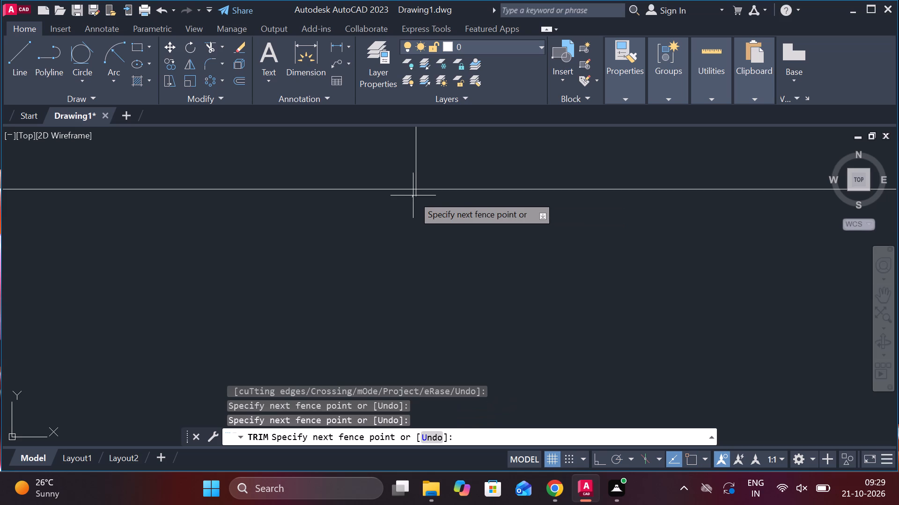
click(417, 195)
Examine the side view's existing dimensions and both countersunk holes for what is still undimensioned.
scroll(423, 212, down, 3)
scroll(329, 224, down, 5)
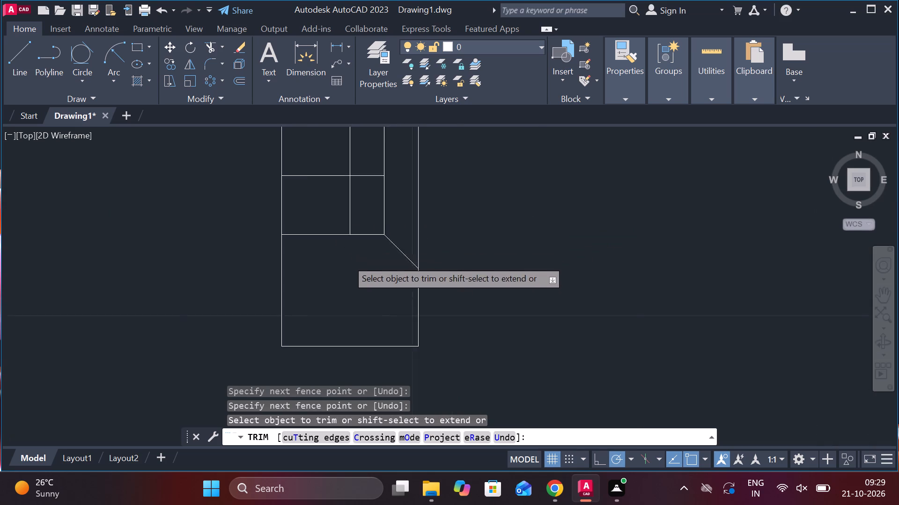
scroll(430, 225, down, 3)
middle_drag(455, 206, 456, 357)
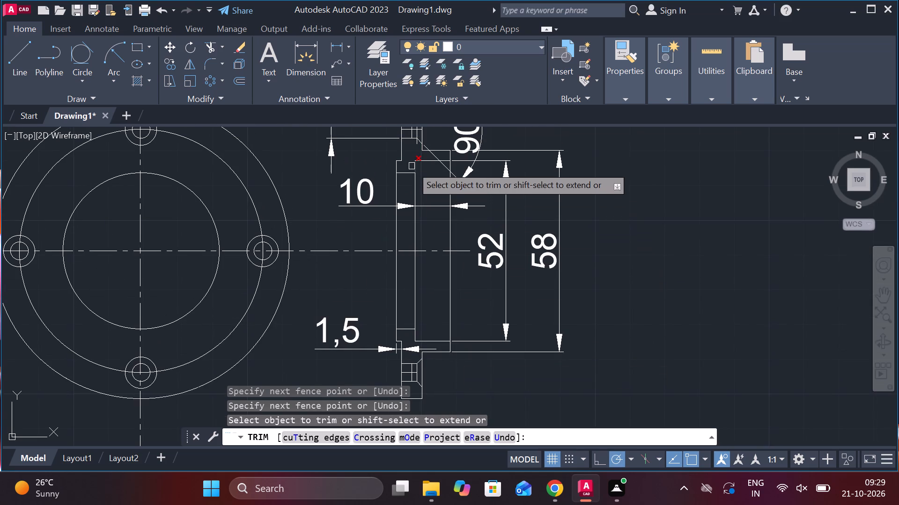
middle_drag(584, 154, 618, 325)
scroll(472, 246, up, 3)
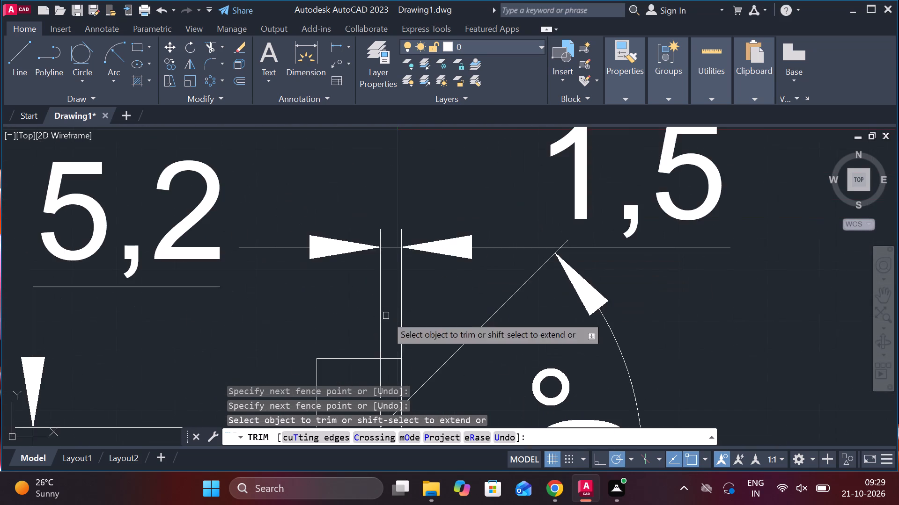
middle_drag(386, 316, 442, 223)
middle_drag(450, 329, 457, 272)
scroll(466, 316, down, 2)
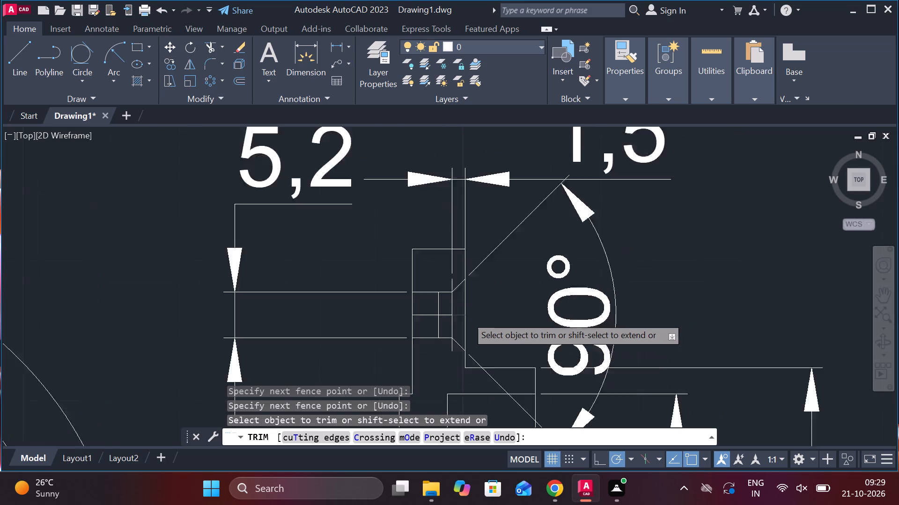
scroll(466, 316, down, 1)
middle_drag(620, 325, 606, 191)
middle_drag(592, 283, 609, 144)
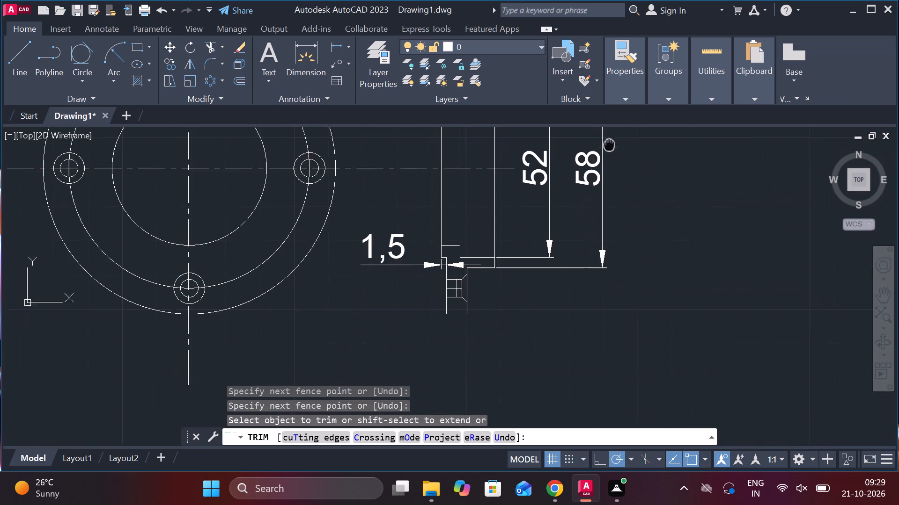
scroll(491, 295, up, 1)
key(Escape)
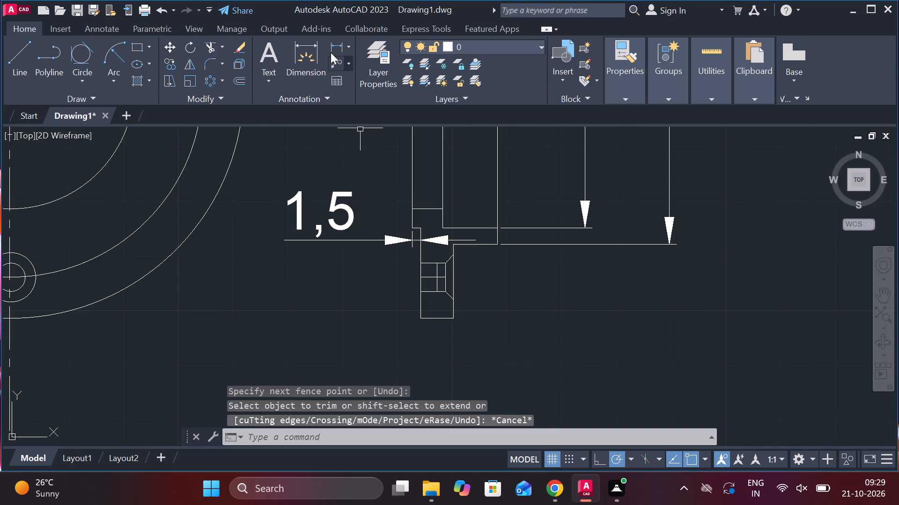
Add a horizontal linear dimension for the flange thickness between its two bottom corners, placed just below the side view.
click(340, 46)
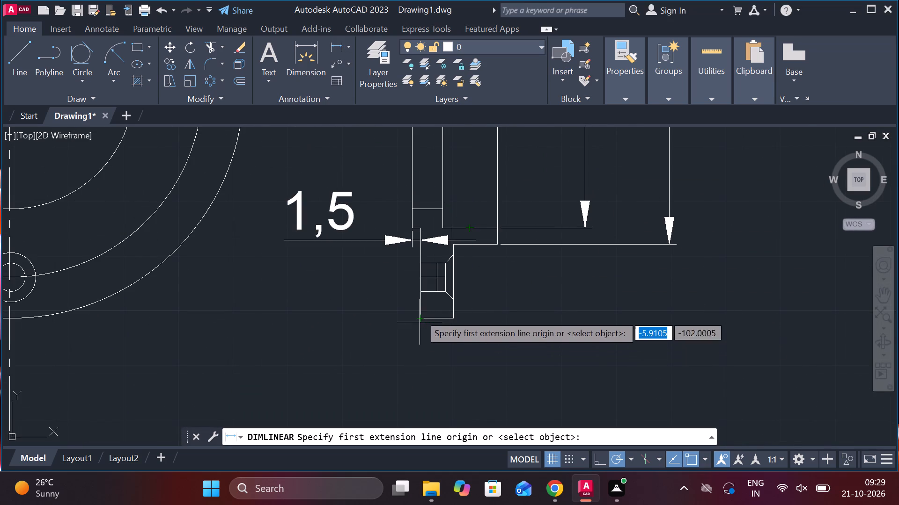
click(420, 319)
click(450, 320)
middle_drag(438, 361, 413, 272)
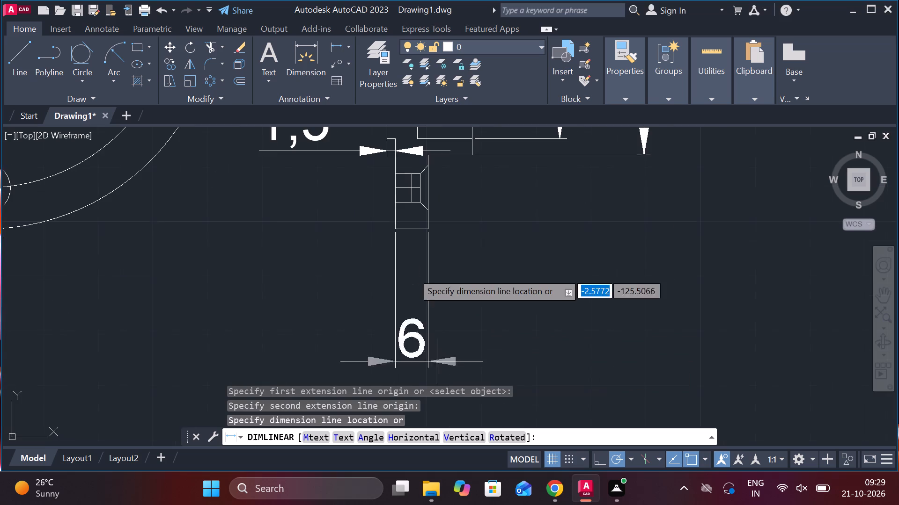
click(408, 292)
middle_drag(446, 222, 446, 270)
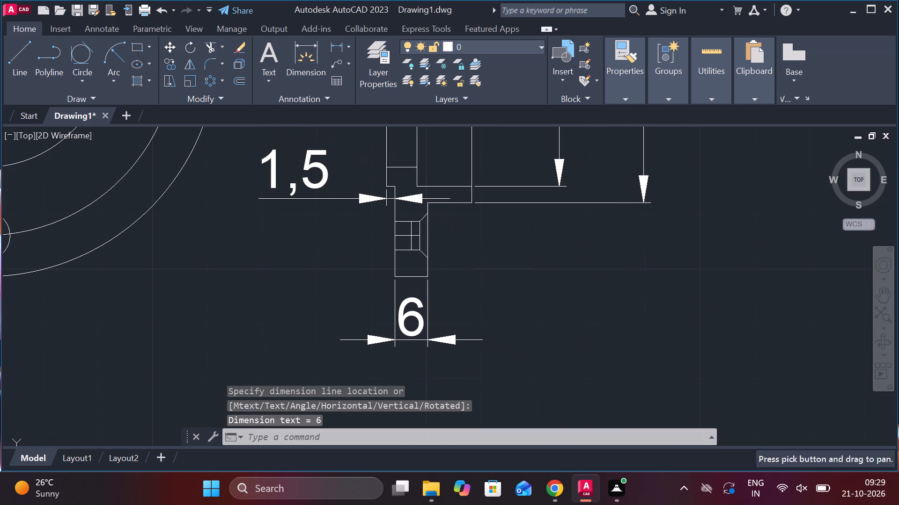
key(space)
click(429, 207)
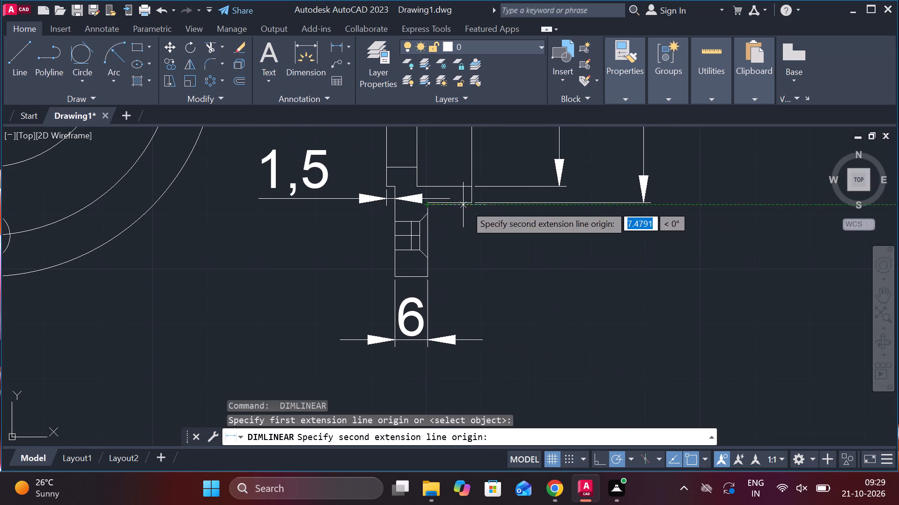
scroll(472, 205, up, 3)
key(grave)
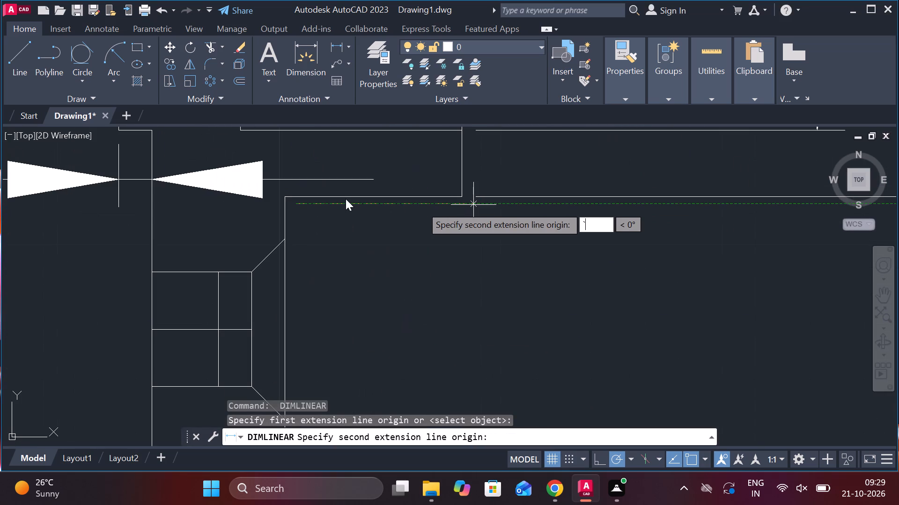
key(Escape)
Add a horizontal linear dimension from the flange face to the hub's end face, placed below the flange thickness dimension.
key(space)
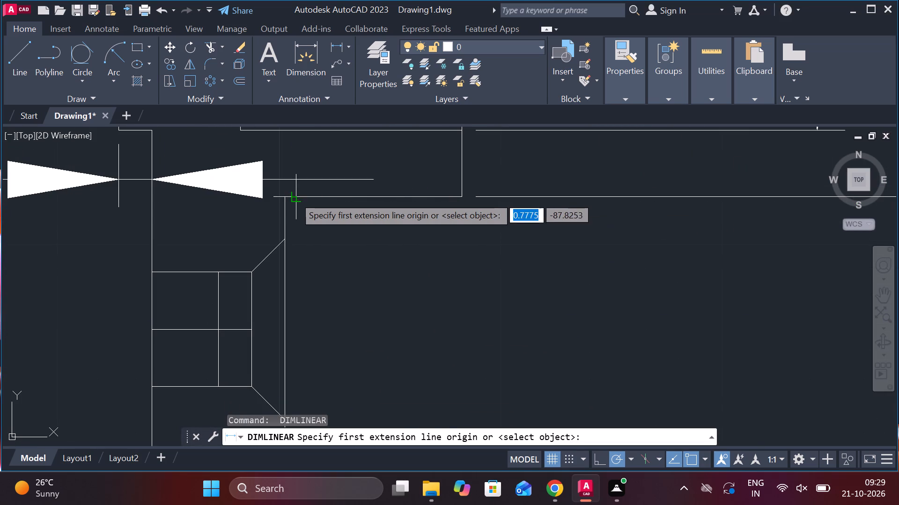
click(285, 196)
click(459, 194)
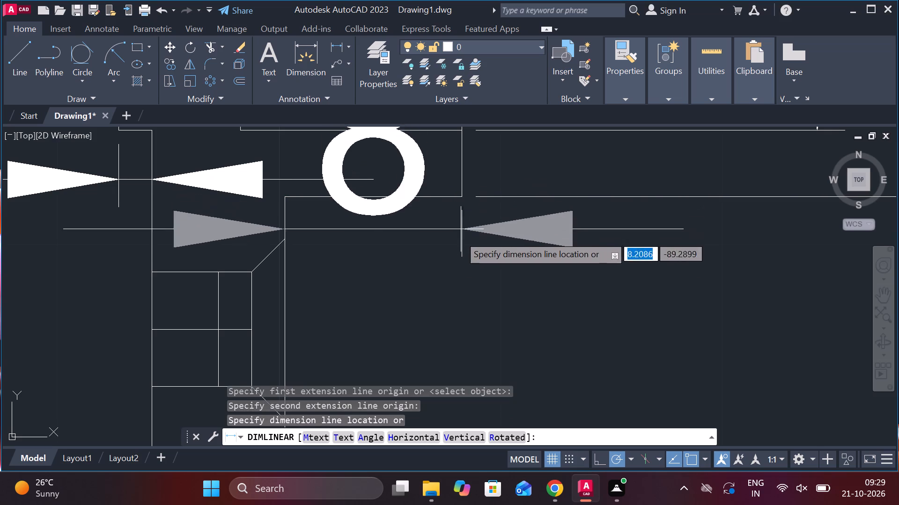
scroll(449, 256, down, 2)
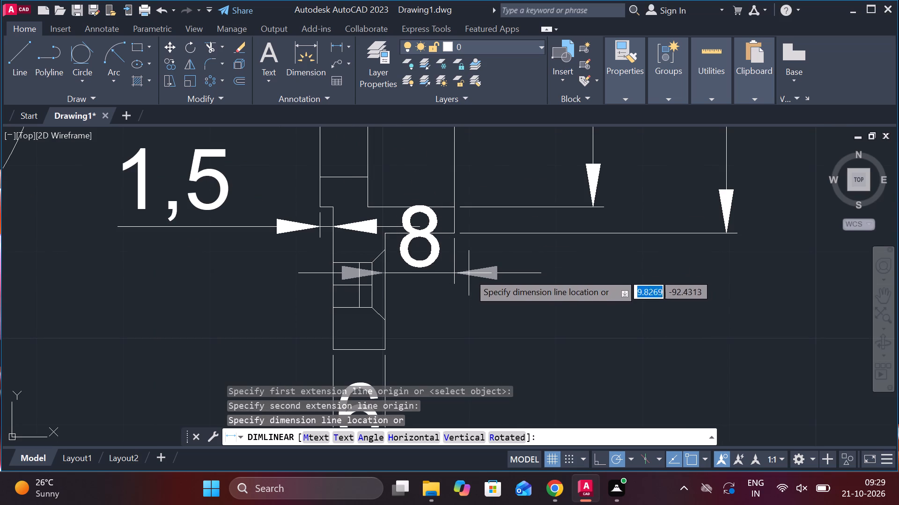
scroll(469, 281, down, 2)
middle_drag(474, 370, 466, 305)
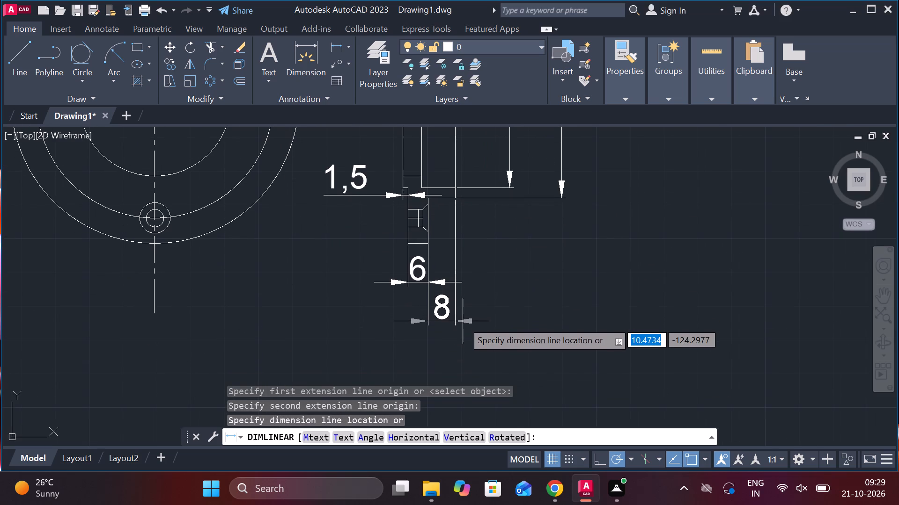
double_click(463, 316)
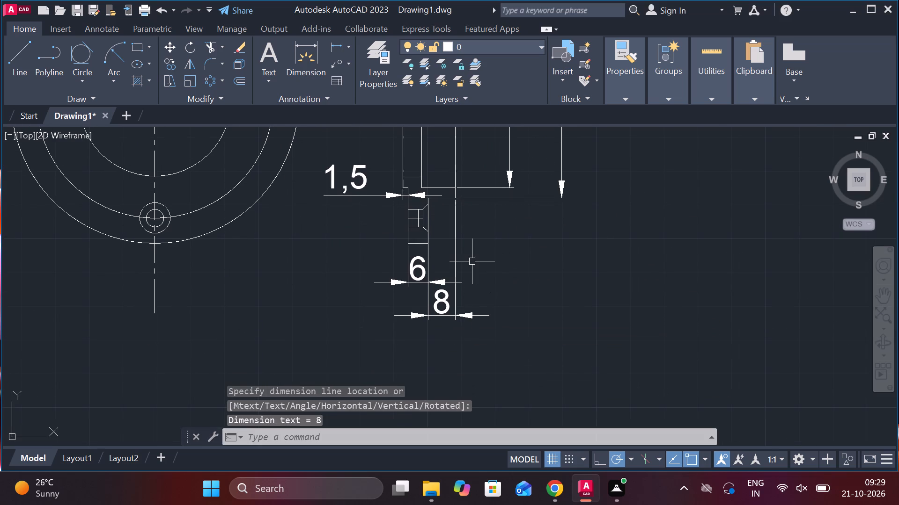
Add a horizontal linear dimension for the part's overall width in the side view, placed below the other two horizontal dimensions.
key(space)
click(400, 187)
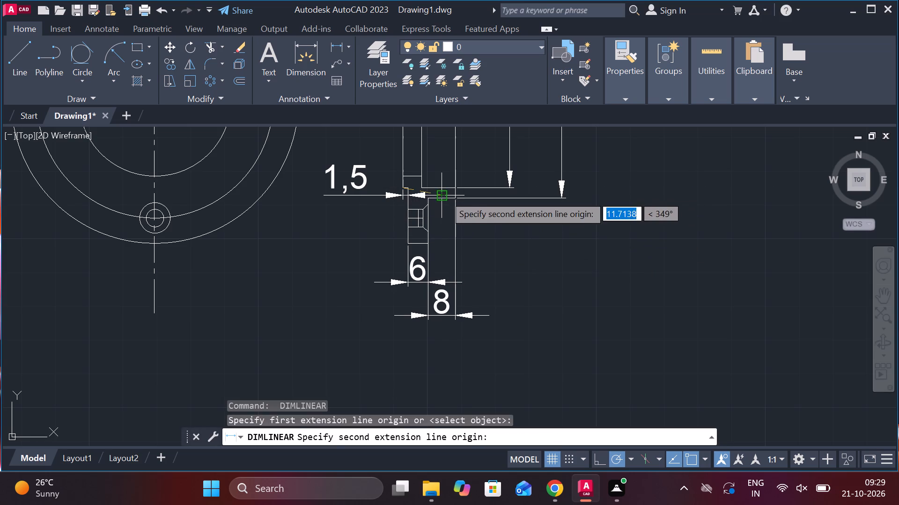
click(456, 188)
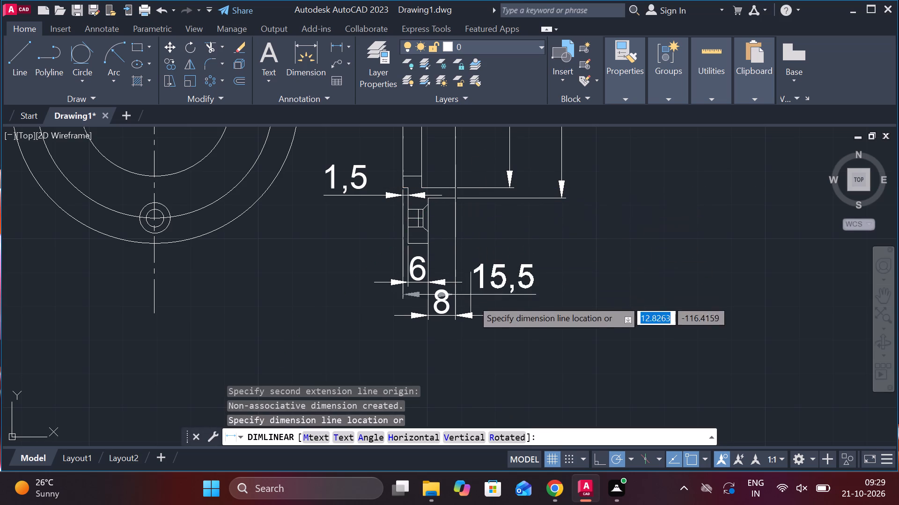
click(466, 352)
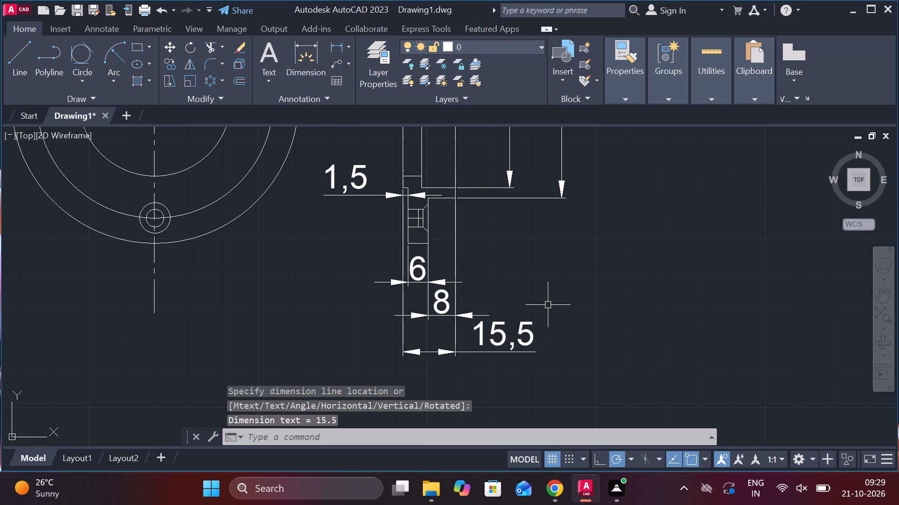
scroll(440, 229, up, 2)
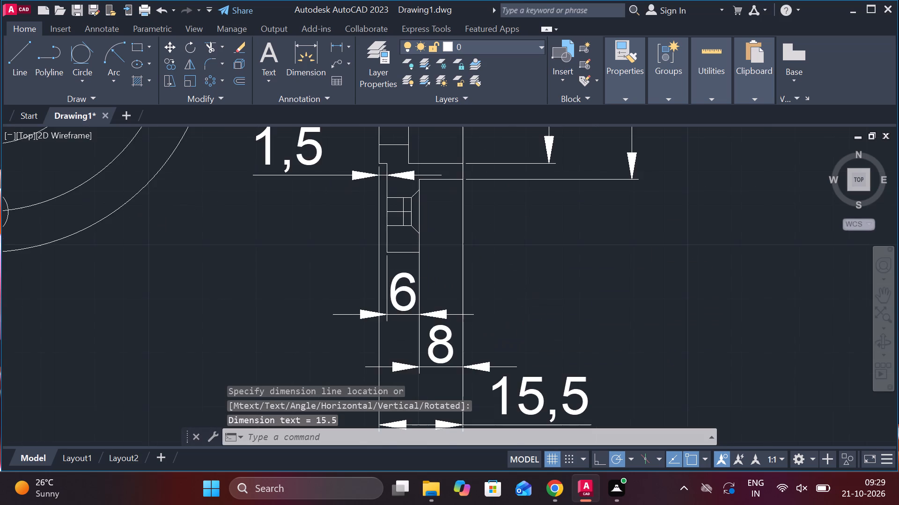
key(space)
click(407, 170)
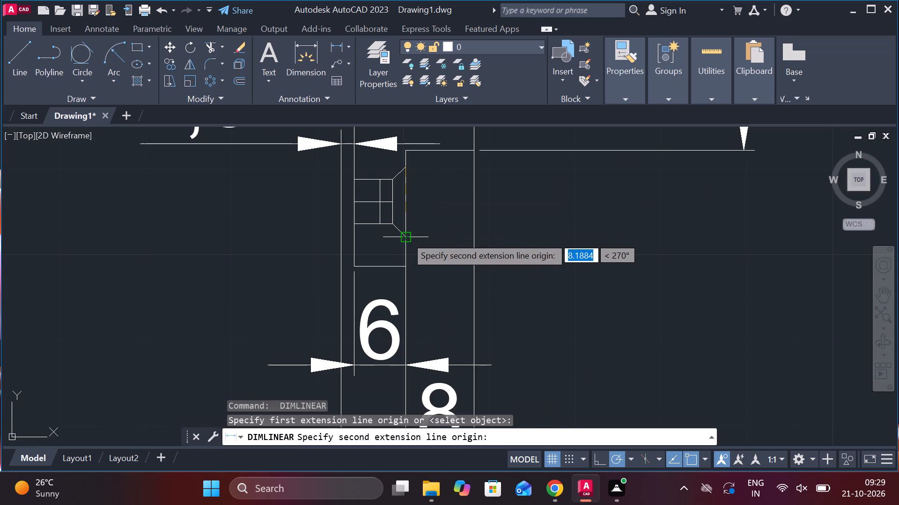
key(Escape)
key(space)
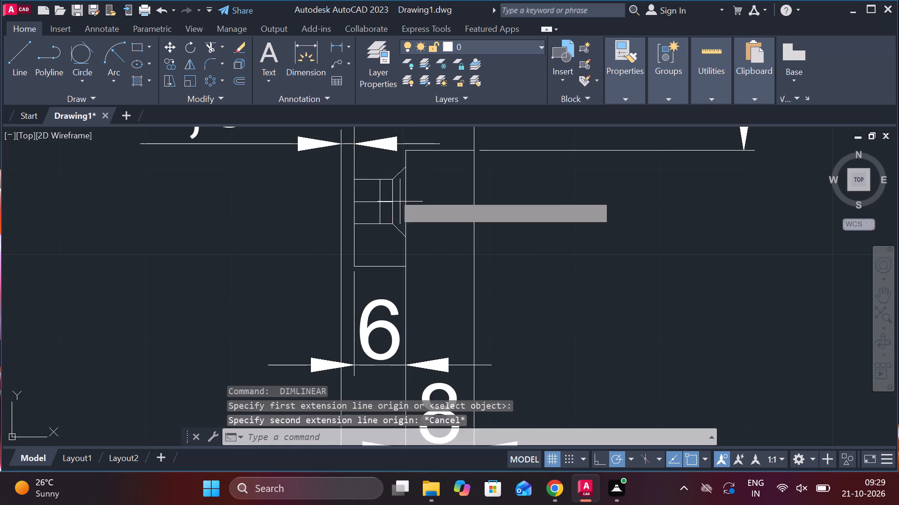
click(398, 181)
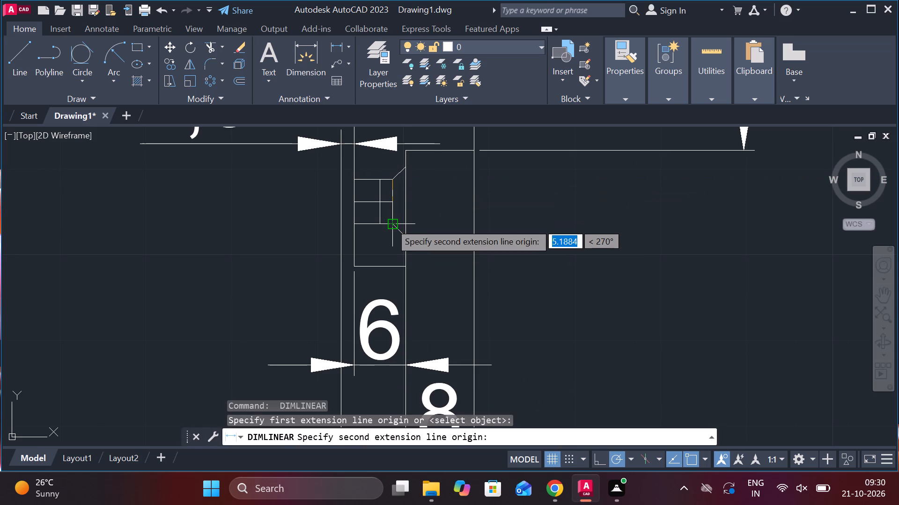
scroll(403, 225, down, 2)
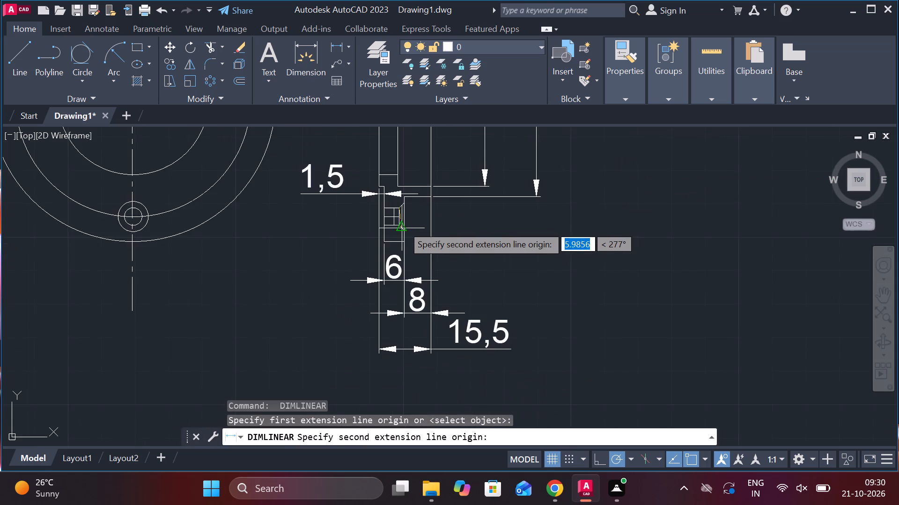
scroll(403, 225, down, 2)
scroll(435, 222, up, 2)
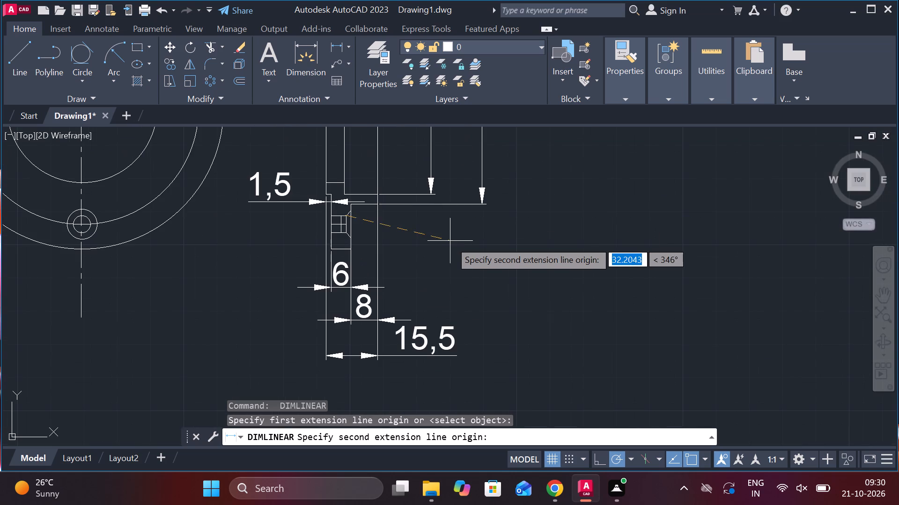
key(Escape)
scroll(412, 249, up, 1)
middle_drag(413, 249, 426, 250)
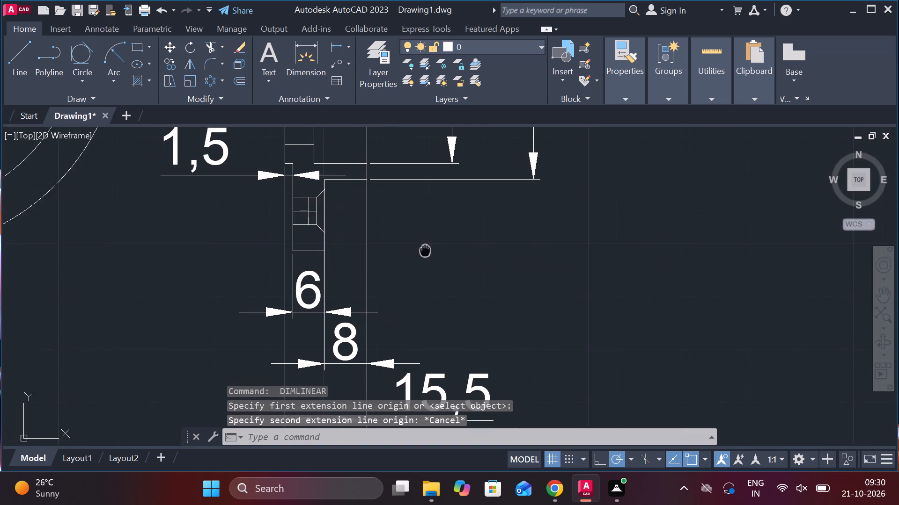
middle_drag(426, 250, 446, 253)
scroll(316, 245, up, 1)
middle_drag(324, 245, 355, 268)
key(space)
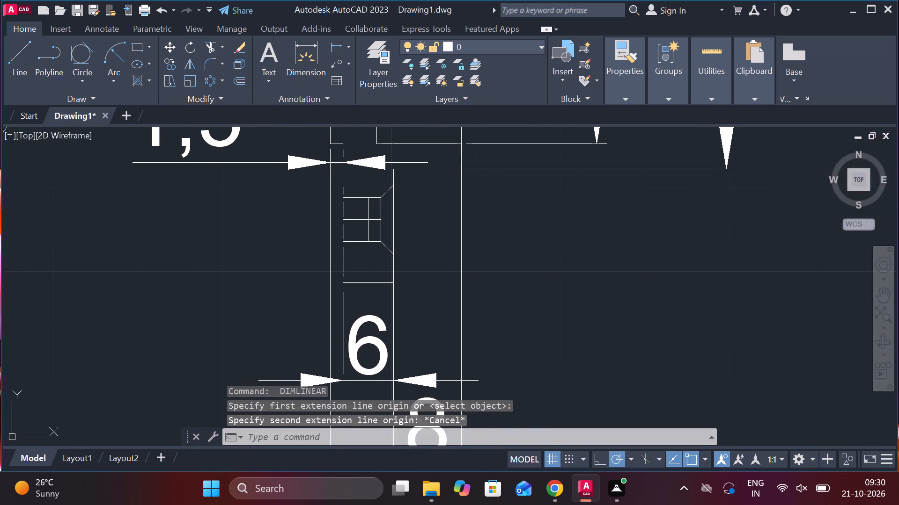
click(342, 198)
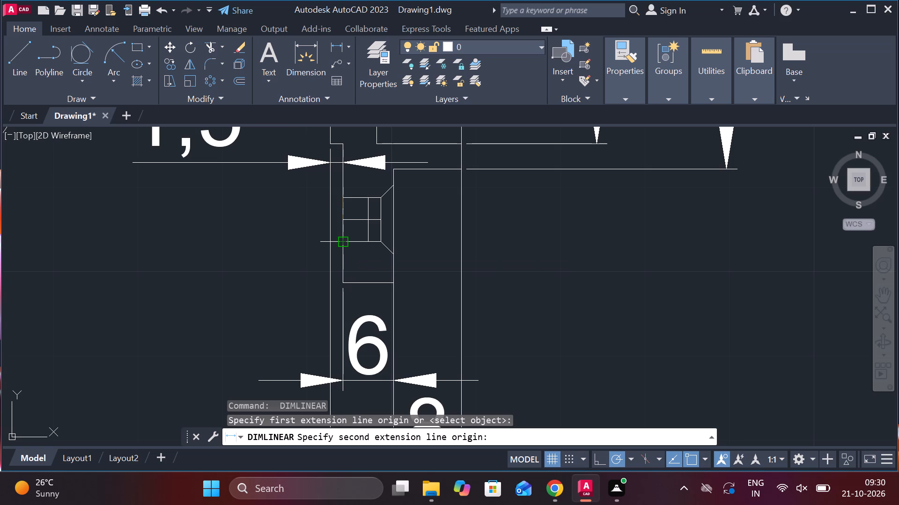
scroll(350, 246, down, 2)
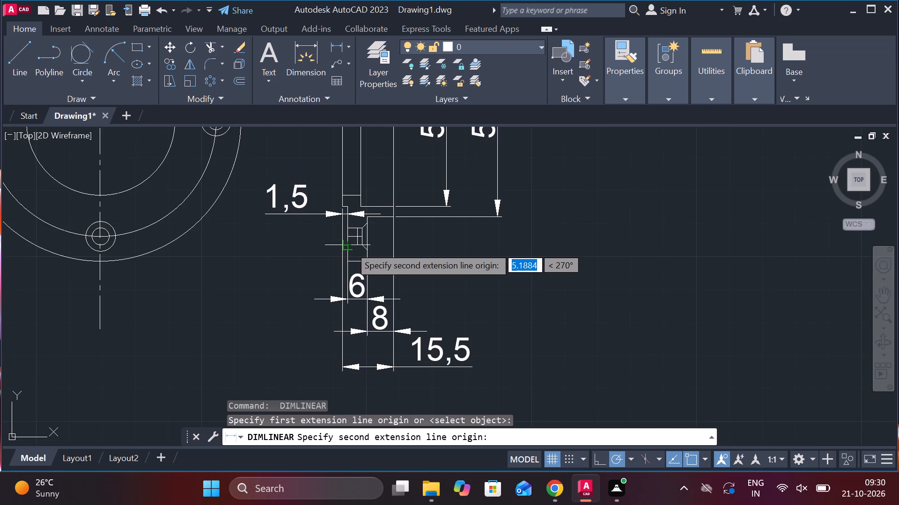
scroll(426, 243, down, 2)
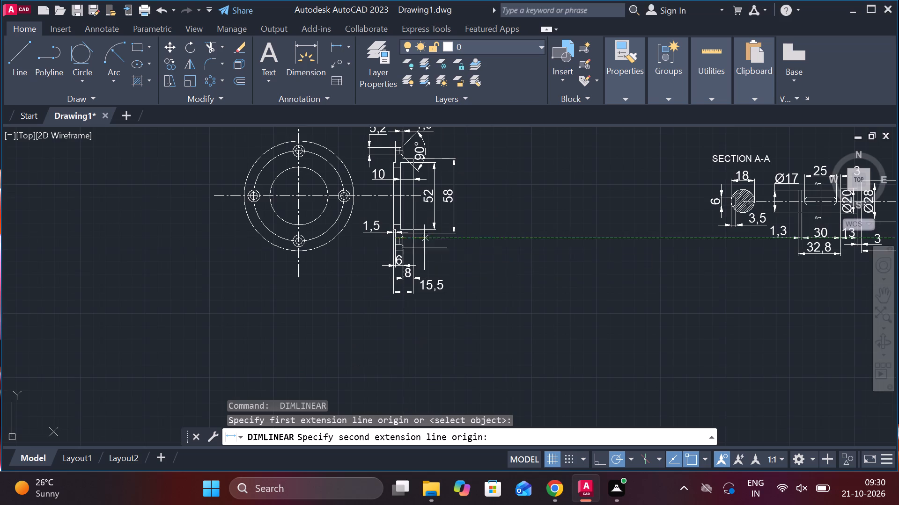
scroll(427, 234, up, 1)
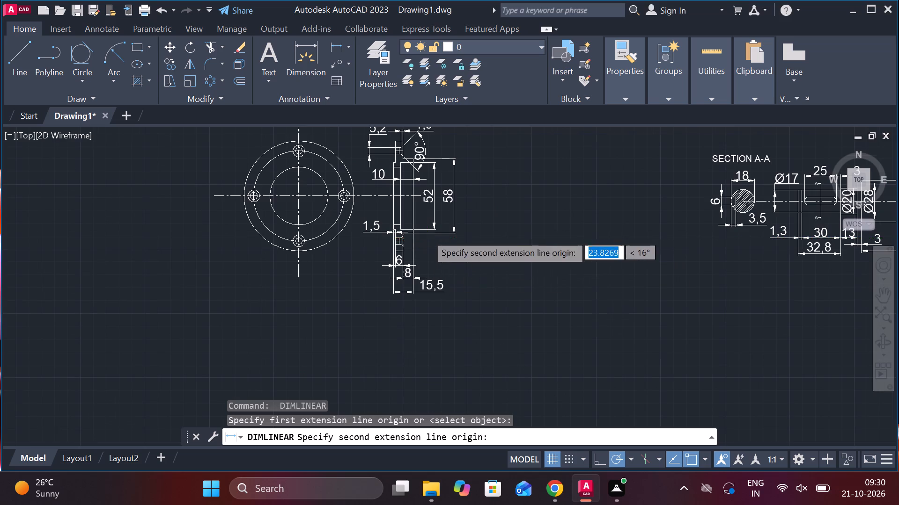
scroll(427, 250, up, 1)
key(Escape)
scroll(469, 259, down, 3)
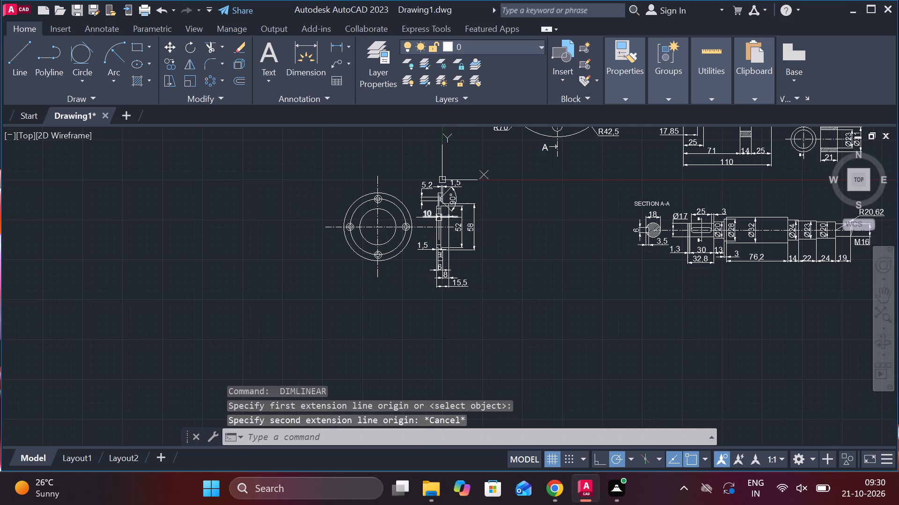
Hatch the side view's cut material around both countersunk holes, including the flange and hub sections, with ANSI31 at scale 0.4.
click(141, 78)
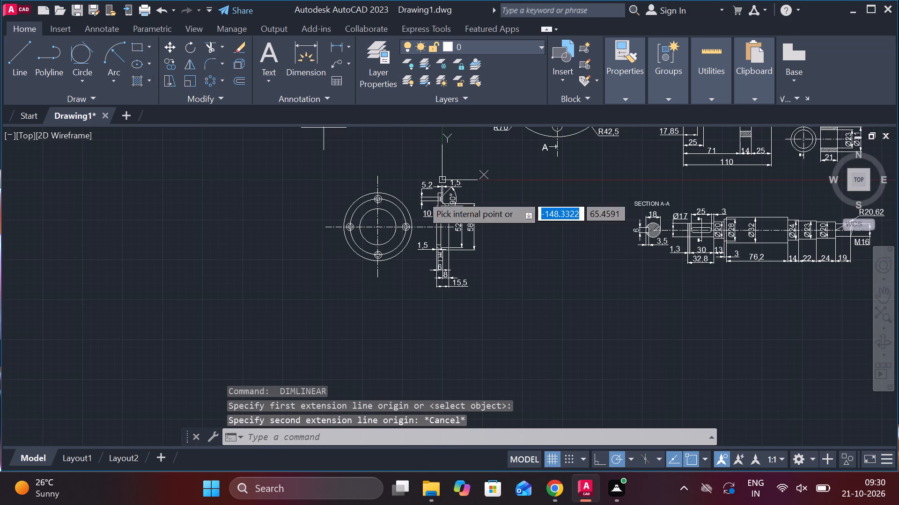
scroll(462, 186, up, 4)
middle_drag(357, 264, 412, 246)
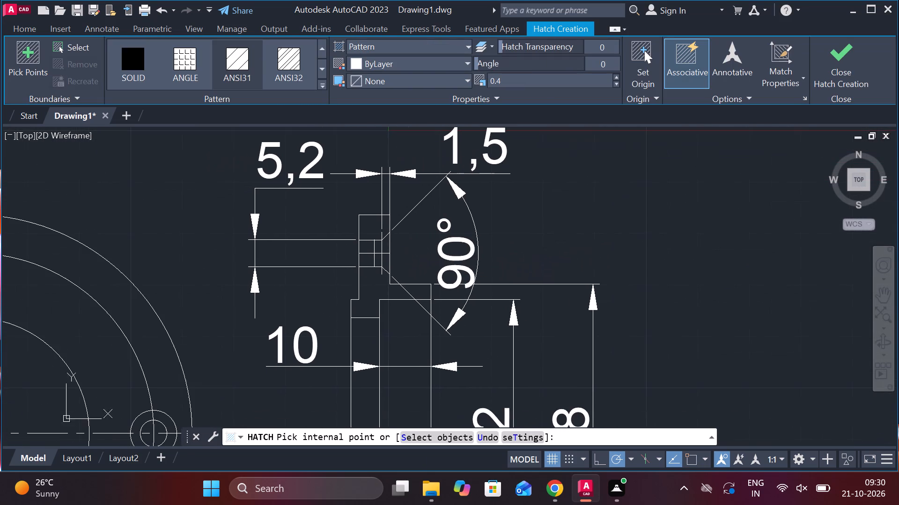
click(376, 229)
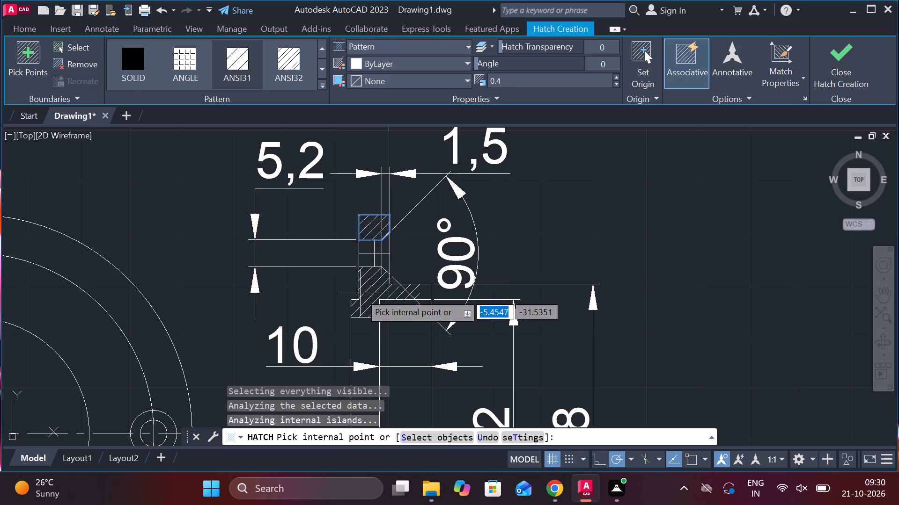
click(360, 293)
scroll(388, 298, down, 2)
middle_drag(389, 369, 441, 246)
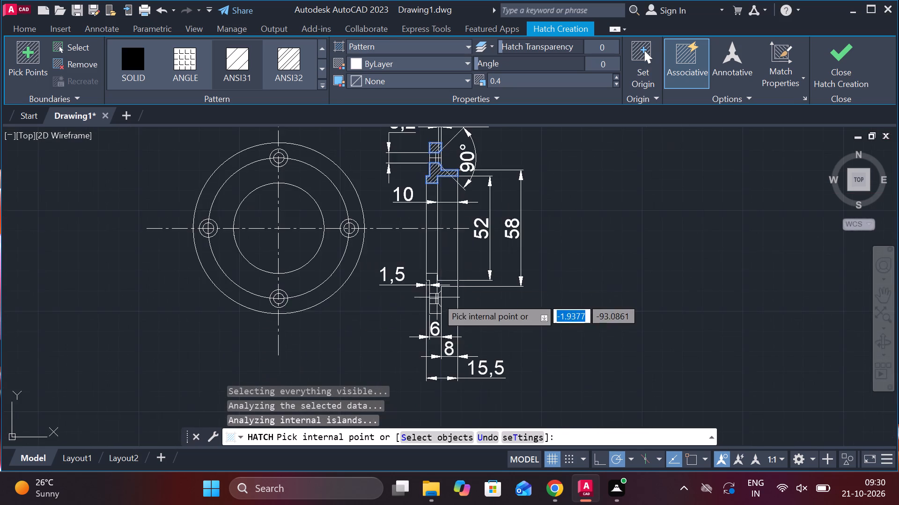
scroll(440, 309, up, 2)
click(427, 310)
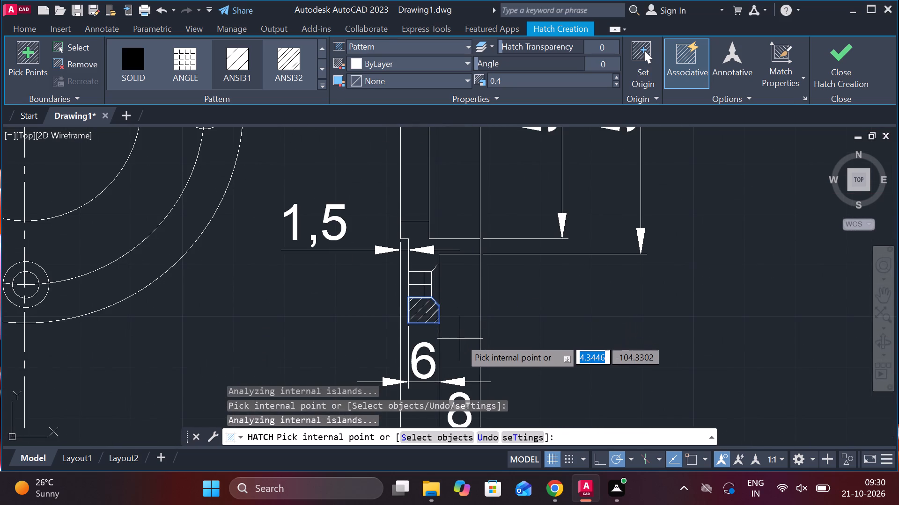
click(414, 230)
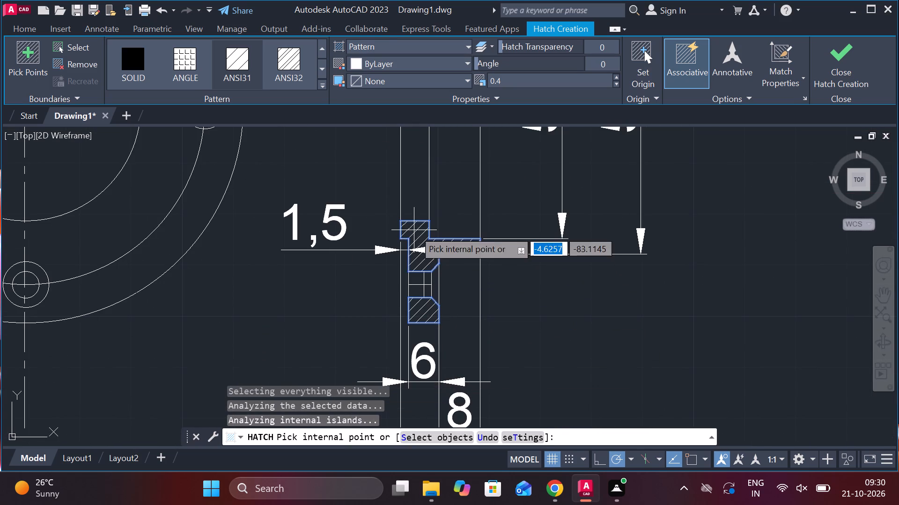
click(845, 74)
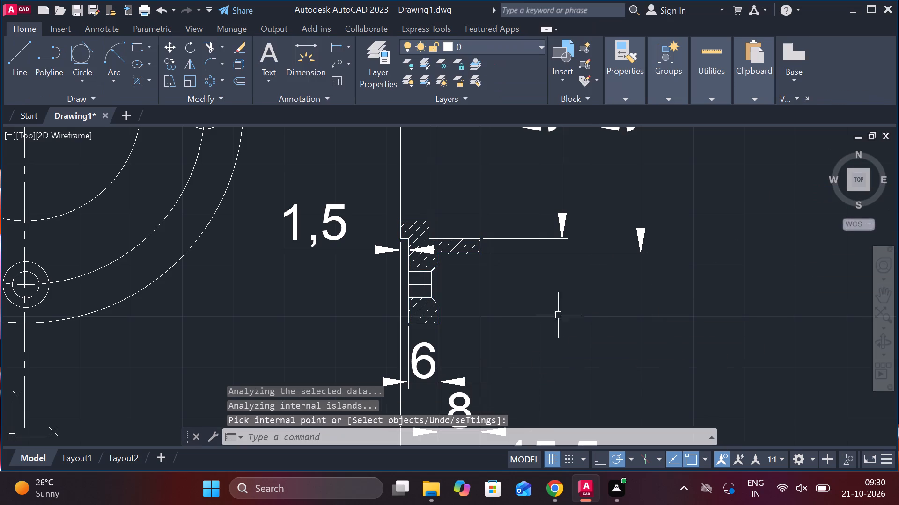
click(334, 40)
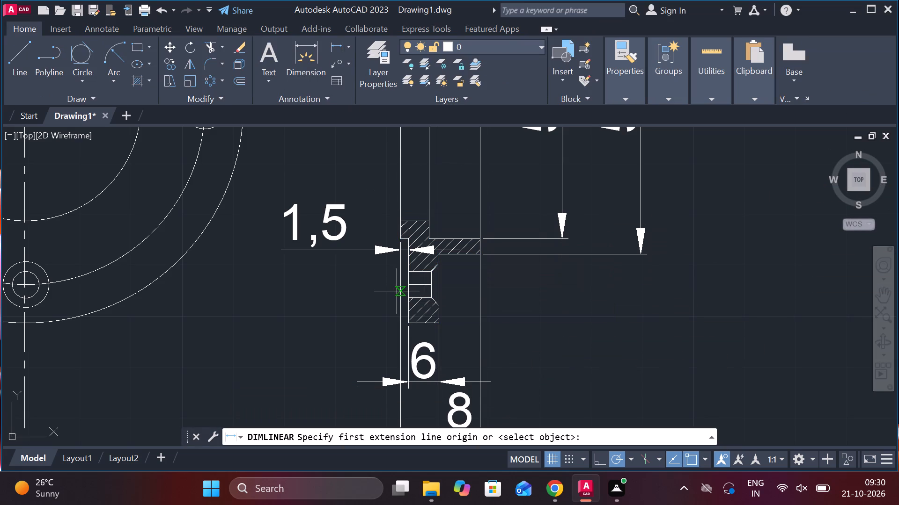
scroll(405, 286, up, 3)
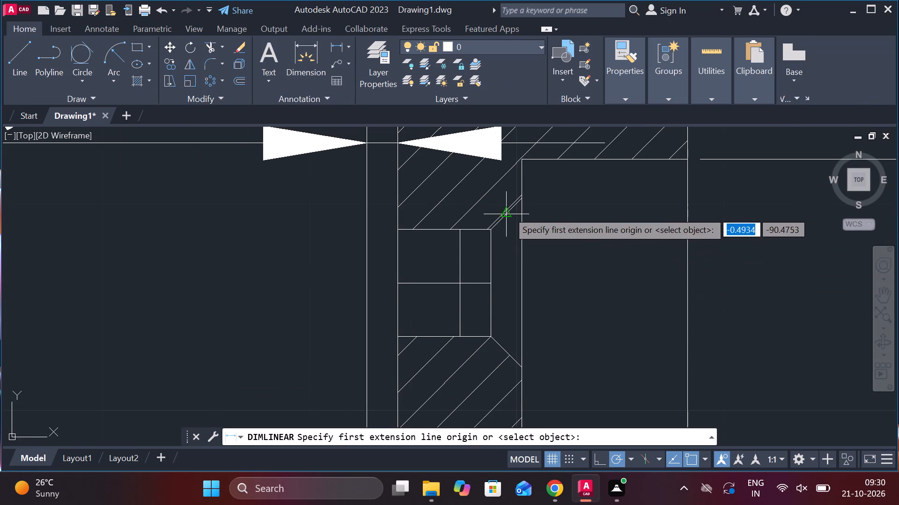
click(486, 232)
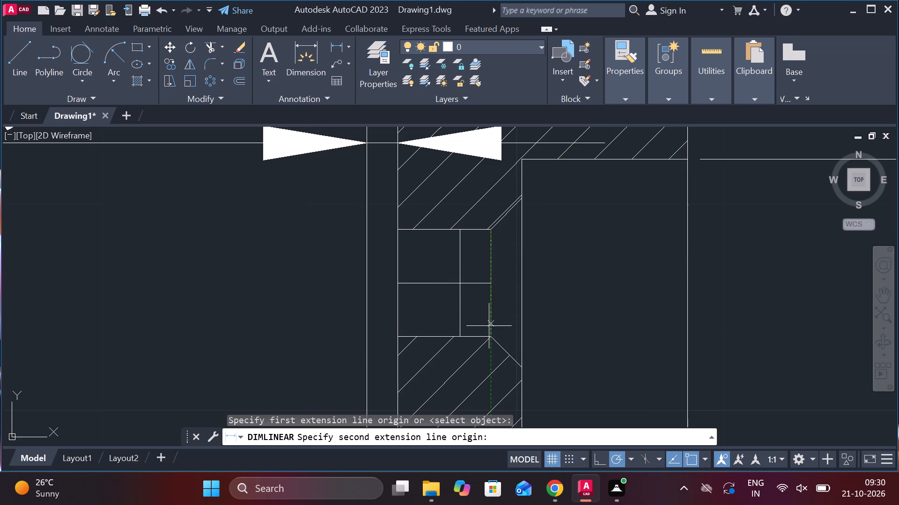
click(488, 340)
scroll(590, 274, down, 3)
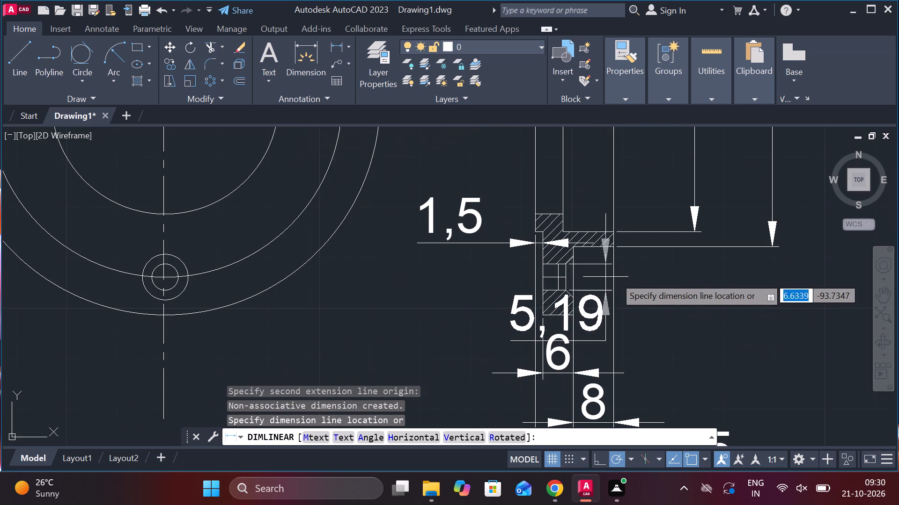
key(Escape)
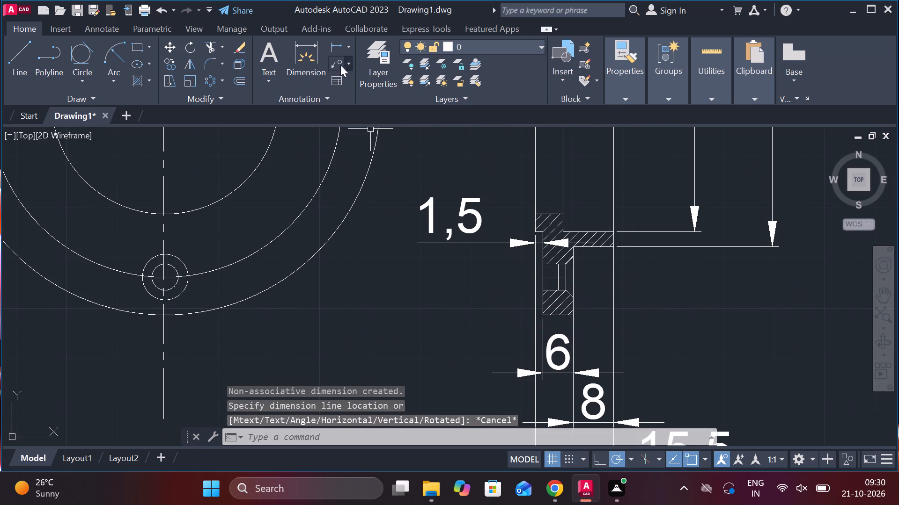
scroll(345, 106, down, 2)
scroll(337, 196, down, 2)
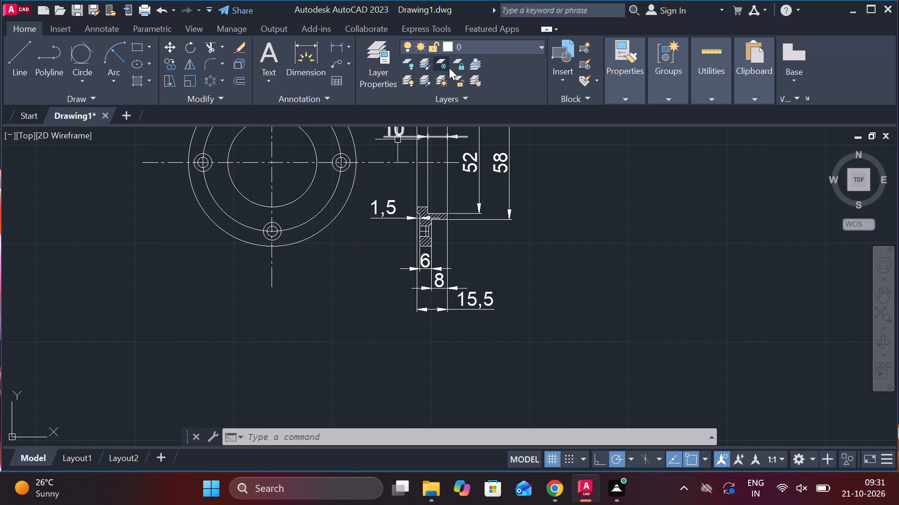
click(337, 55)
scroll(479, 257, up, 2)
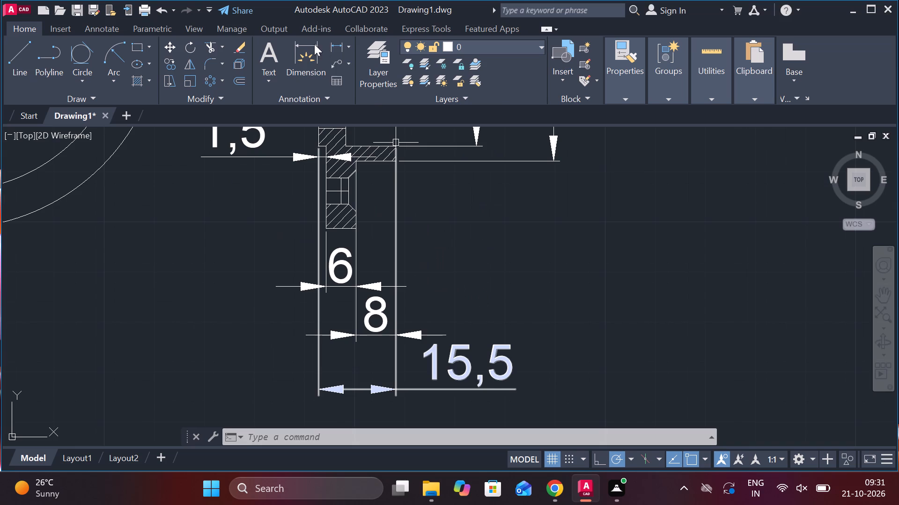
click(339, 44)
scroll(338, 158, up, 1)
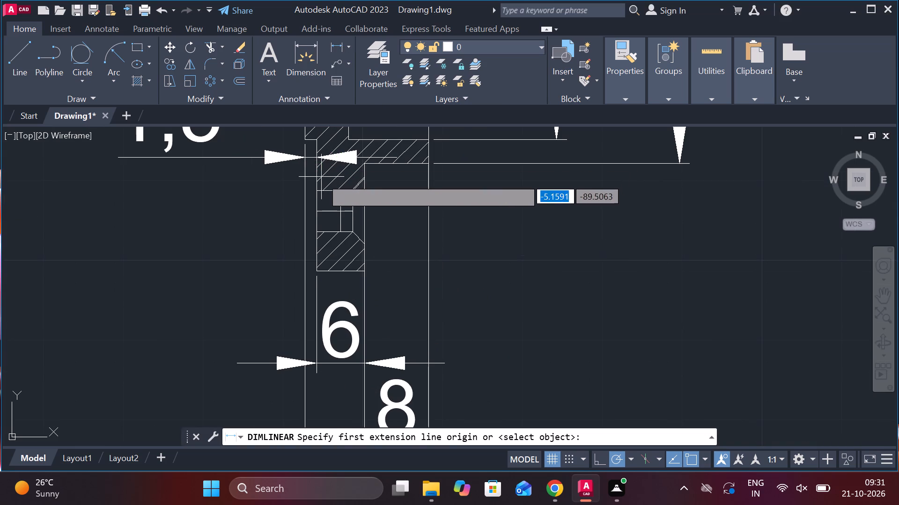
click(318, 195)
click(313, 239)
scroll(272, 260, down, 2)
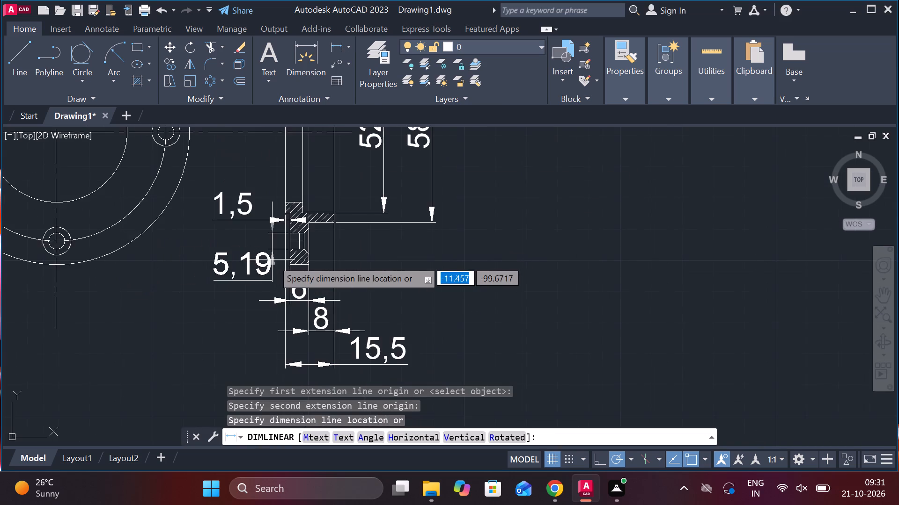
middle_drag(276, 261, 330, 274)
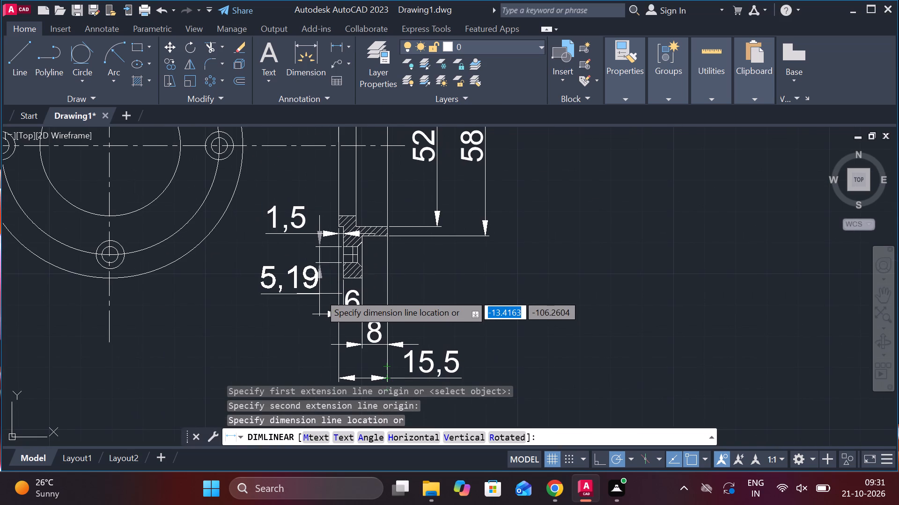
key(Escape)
Add a vertical linear dimension for the lower countersunk hole's bore in the side view, placed outside the flange beside the 1,5 dimension.
scroll(332, 252, up, 4)
key(space)
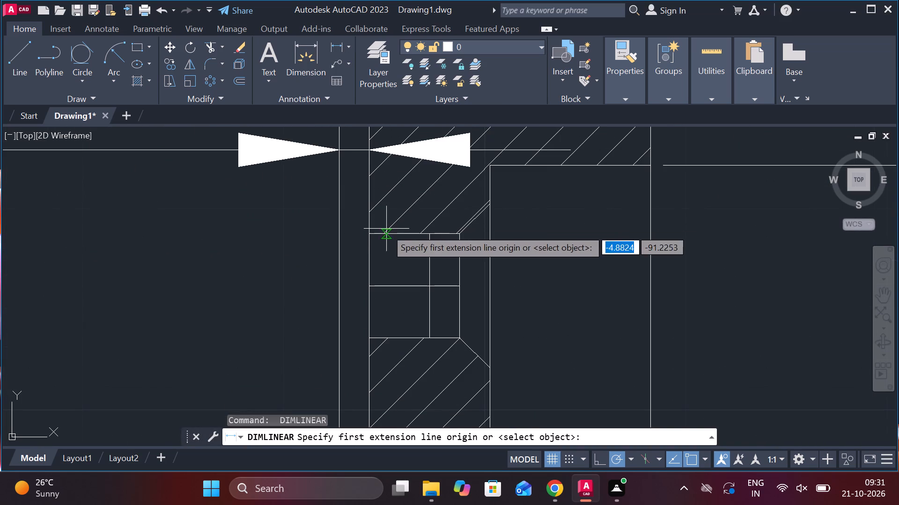
click(369, 233)
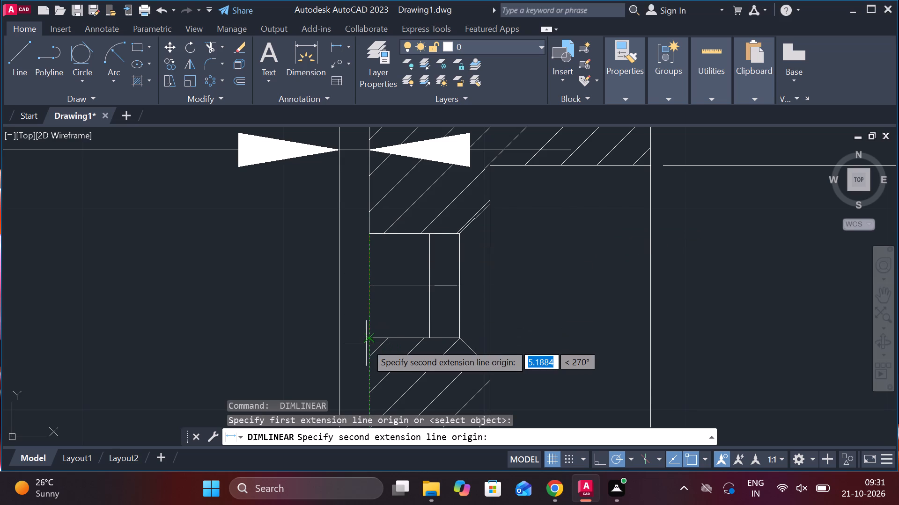
scroll(366, 343, up, 2)
click(368, 327)
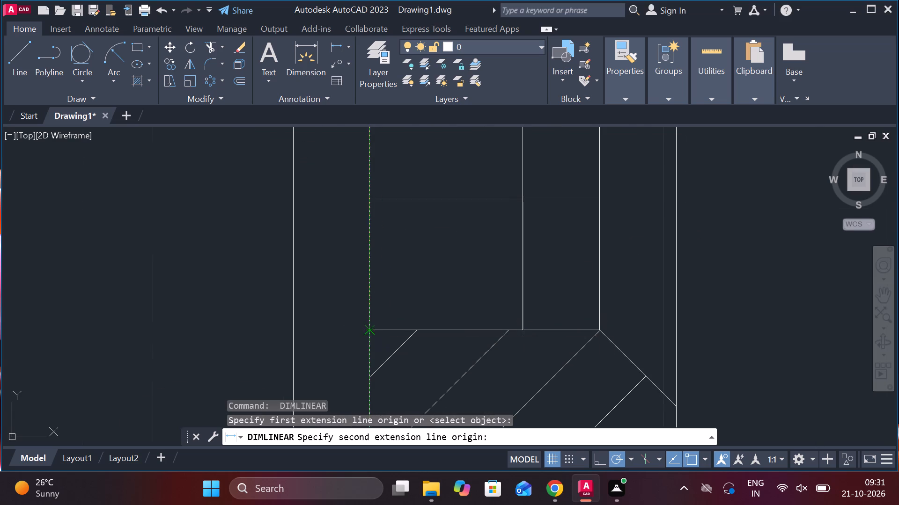
scroll(368, 327, down, 2)
scroll(313, 332, down, 2)
middle_drag(337, 325, 501, 275)
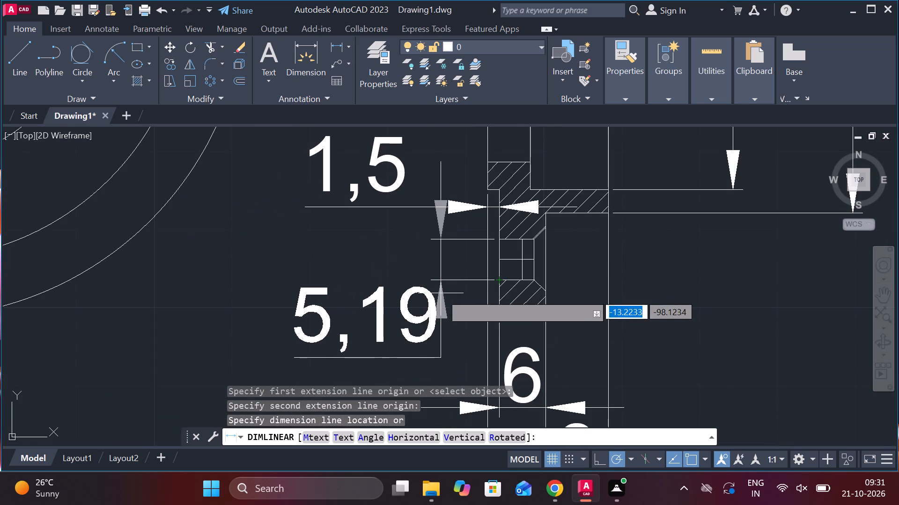
click(428, 296)
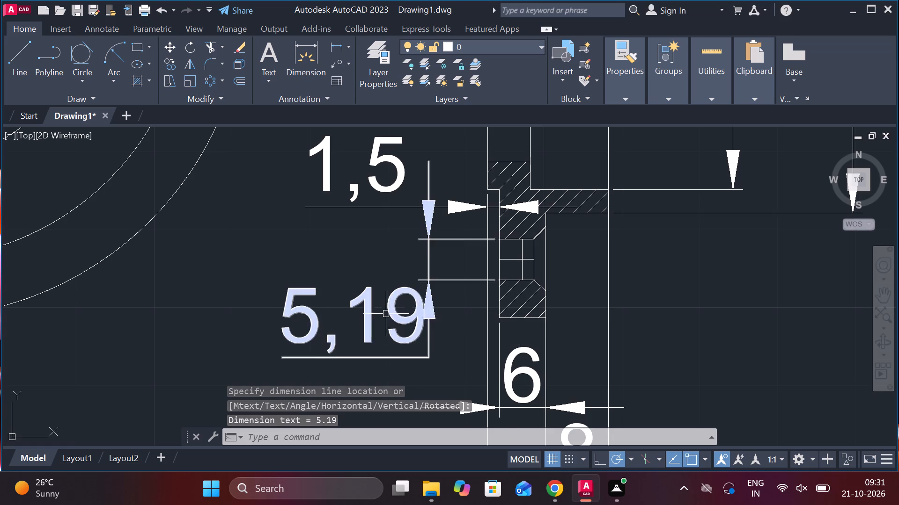
Change the lower hole's bore dimension text to Ø5.20, with a diameter symbol in front.
double_click(410, 302)
key(Escape)
double_click(404, 293)
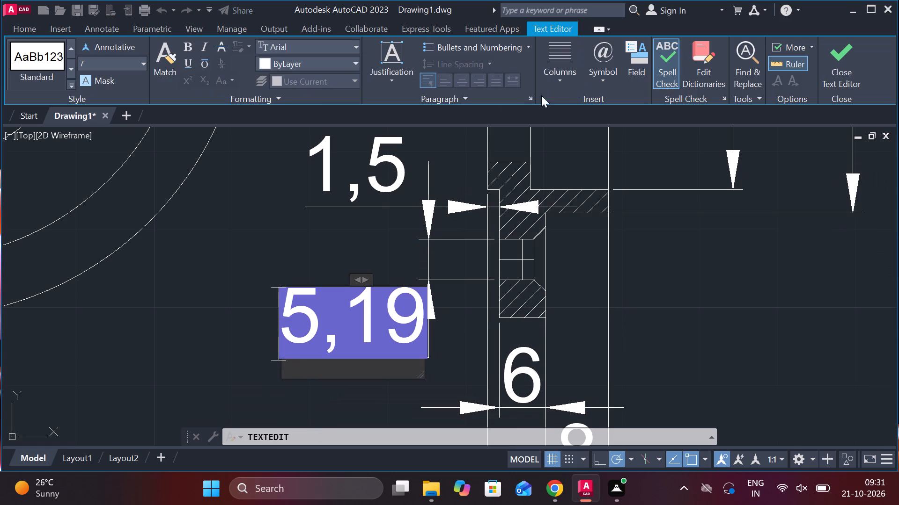
click(604, 80)
click(631, 141)
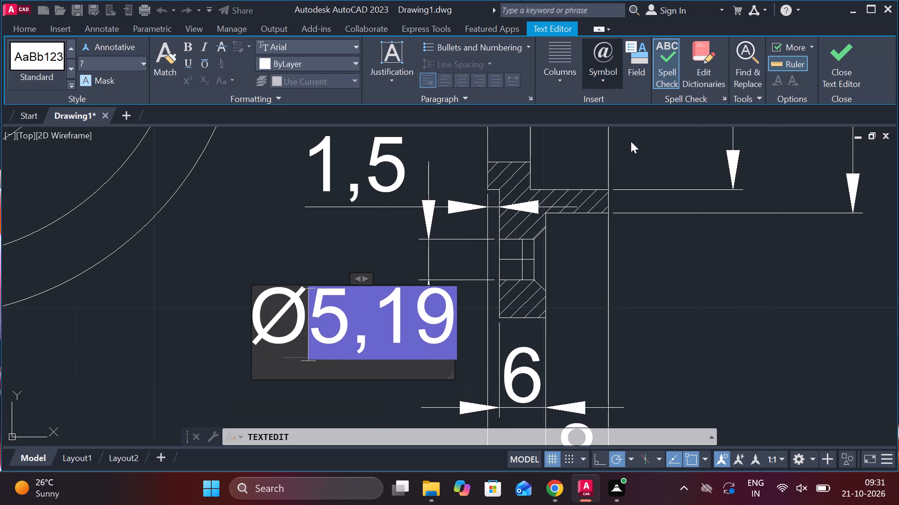
key(Right)
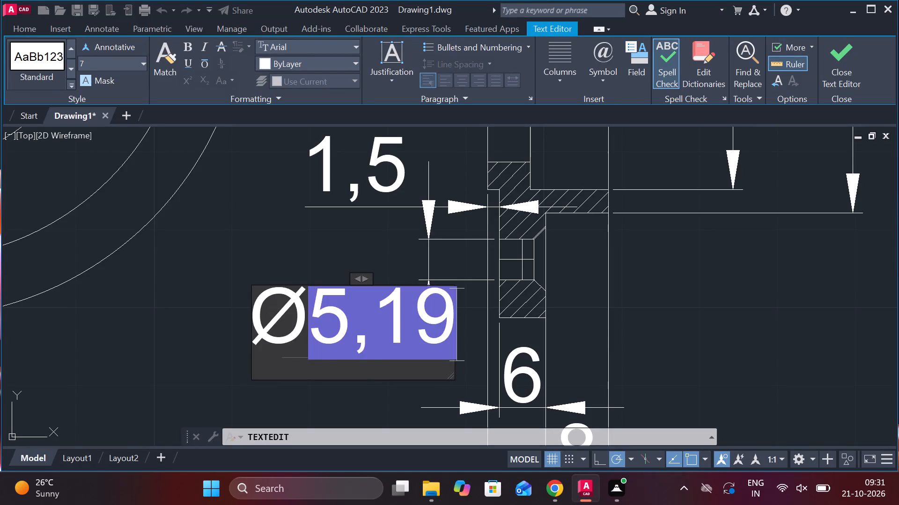
key(BackSpace)
text(5.20)
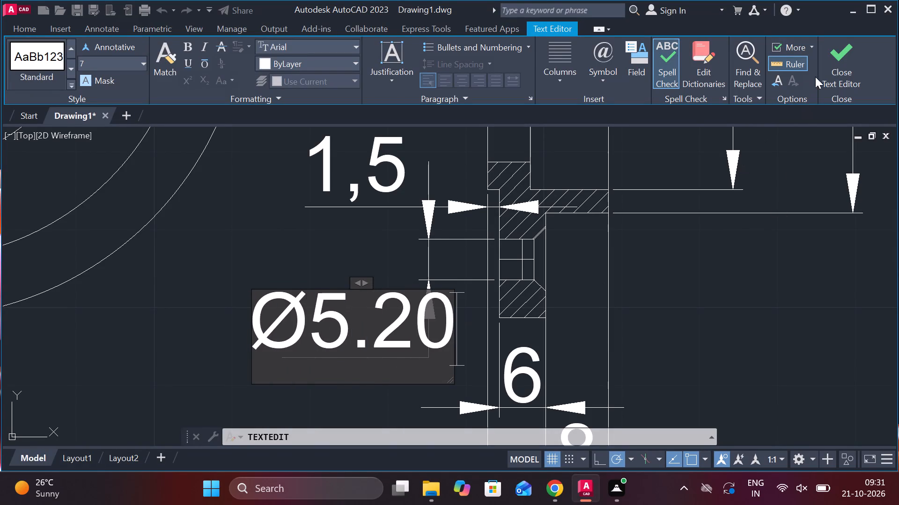
click(841, 56)
Add a vertical linear dimension across the lower hole's countersink opening in the side view, placed beyond the hub end.
scroll(673, 258, down, 2)
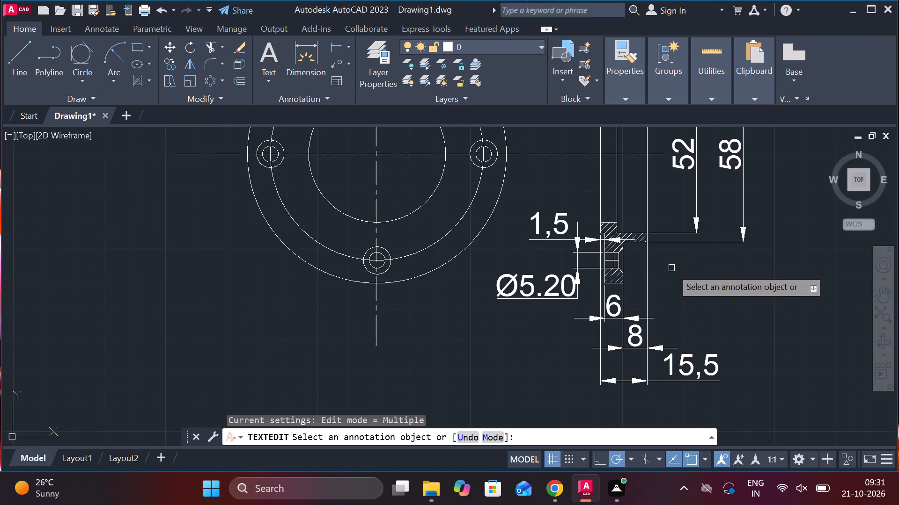
click(338, 41)
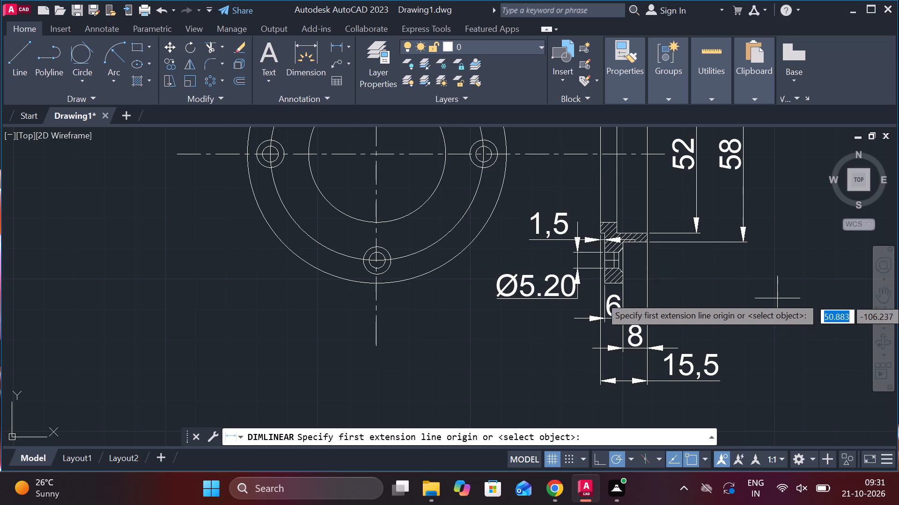
scroll(777, 289, up, 1)
scroll(721, 273, up, 2)
middle_drag(667, 266, 842, 345)
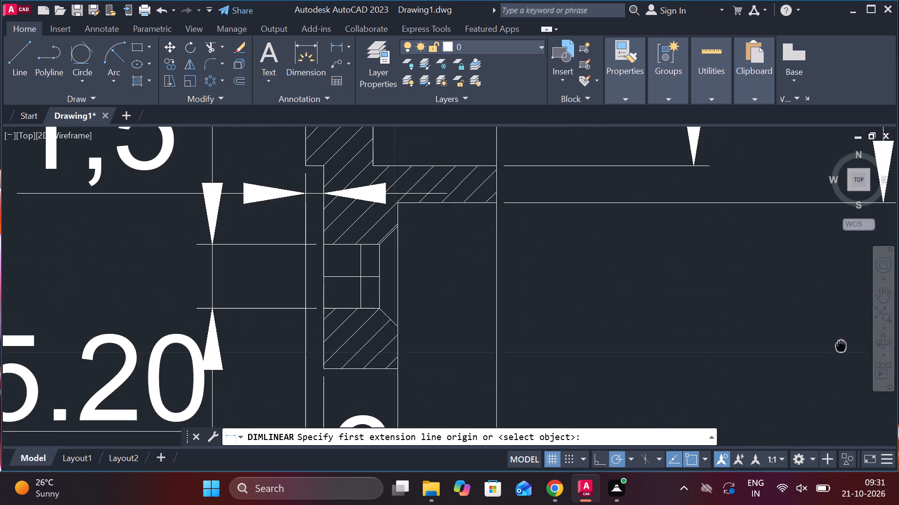
middle_drag(842, 345, 842, 346)
scroll(421, 217, up, 1)
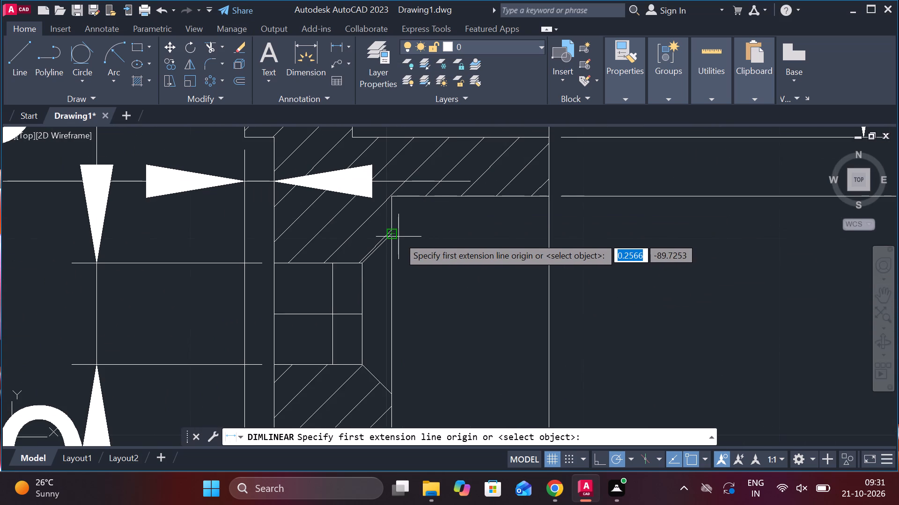
click(398, 237)
click(390, 391)
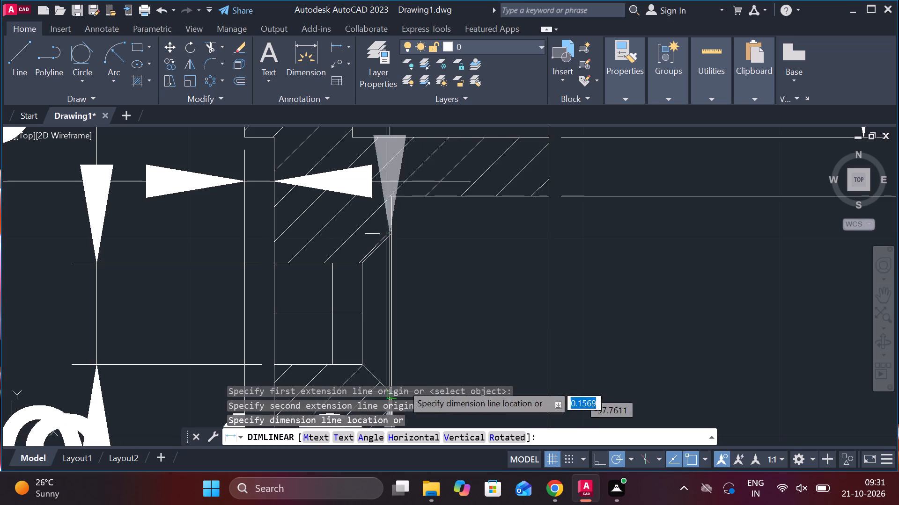
scroll(482, 336, down, 1)
scroll(522, 346, down, 2)
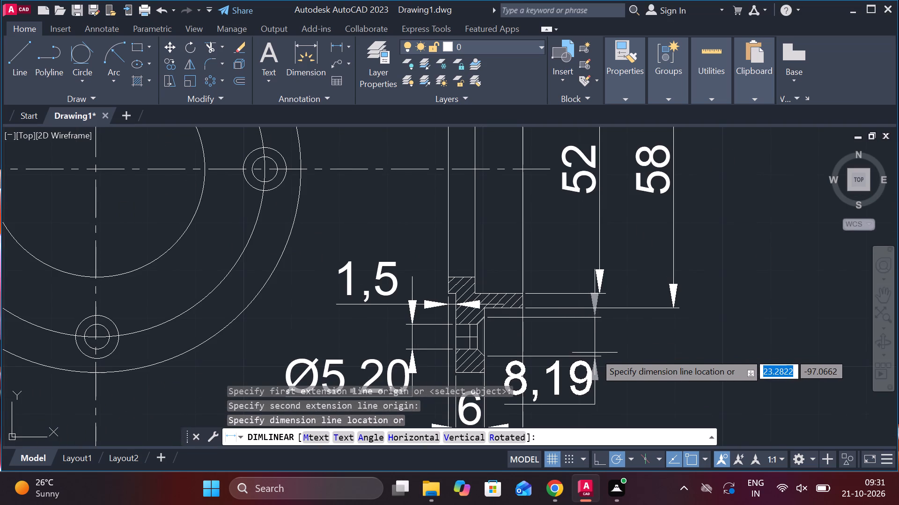
click(640, 365)
scroll(640, 365, down, 1)
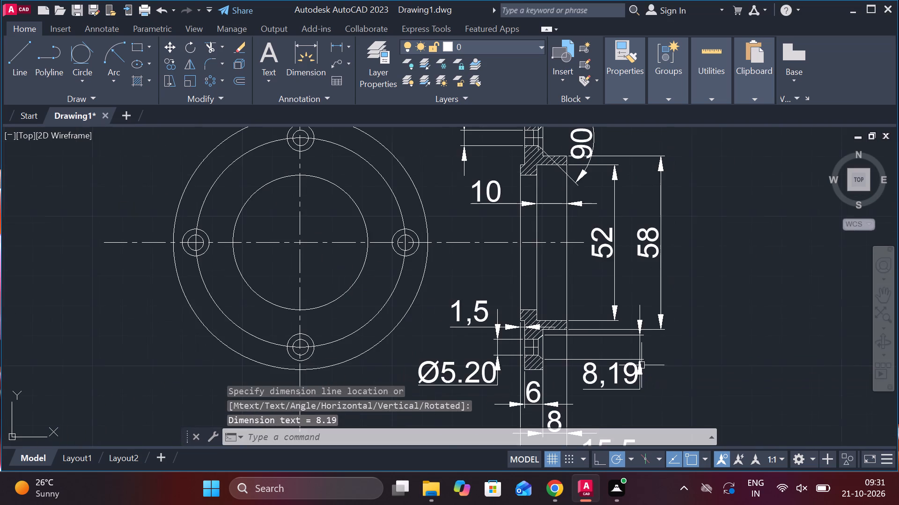
Change the lower countersink dimension's text to Ø9, with a diameter symbol in front.
middle_drag(663, 365, 641, 340)
scroll(637, 353, up, 1)
key(Escape)
double_click(587, 337)
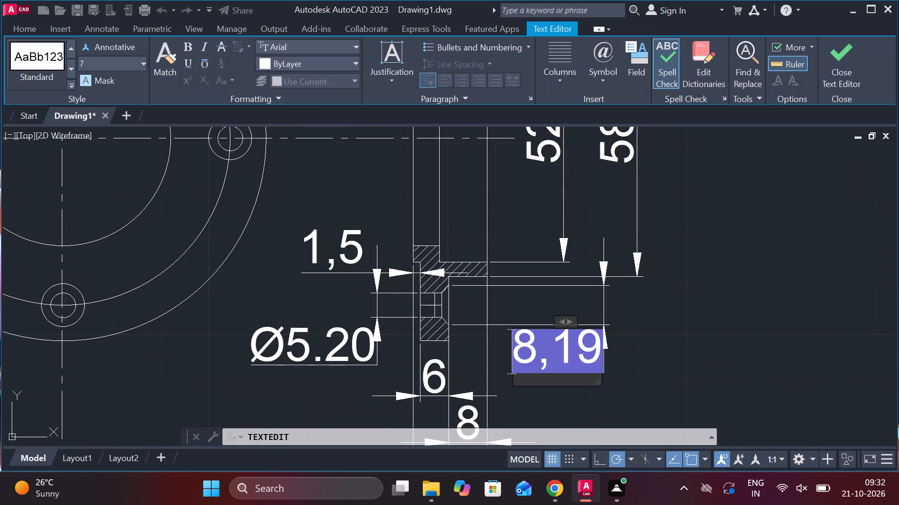
key(BackSpace)
click(605, 86)
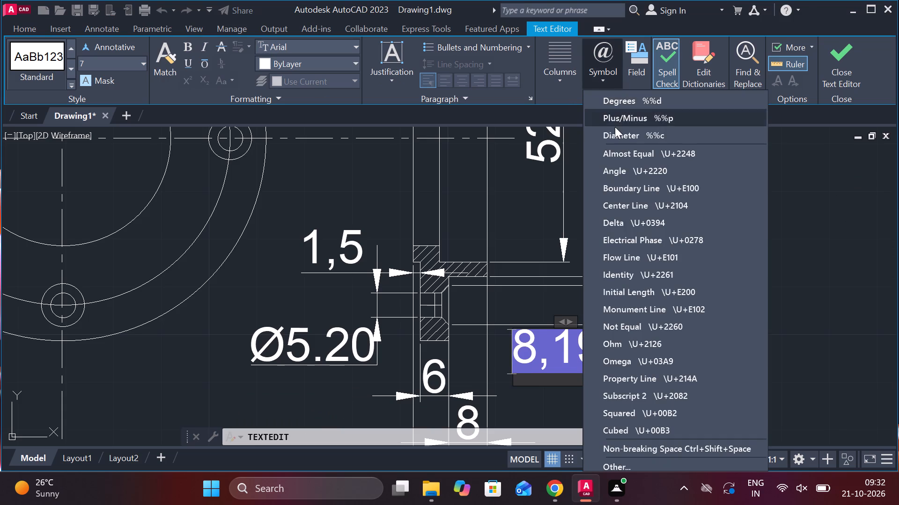
click(615, 133)
key(Right)
key(BackSpace)
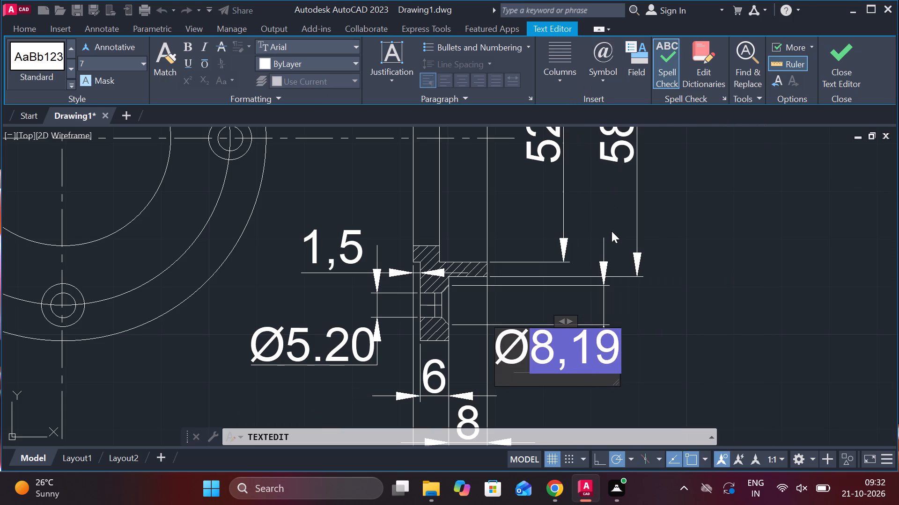
key(9)
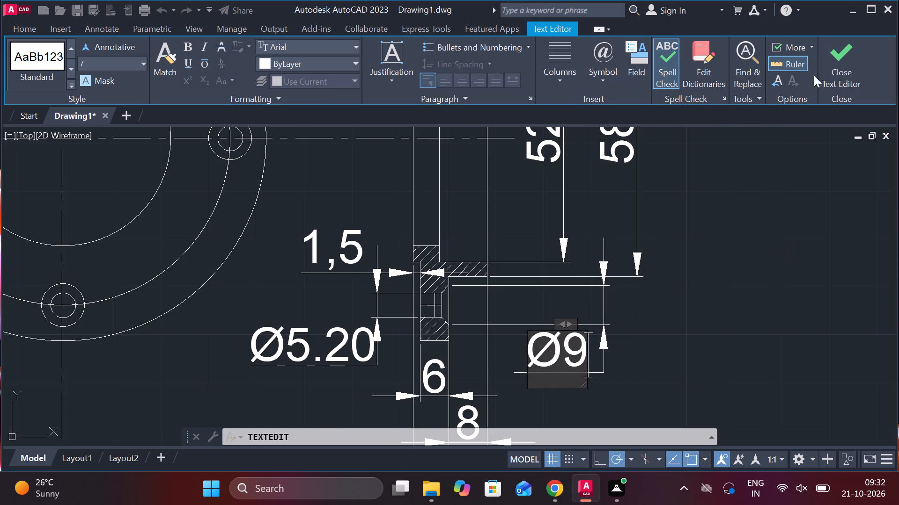
click(827, 60)
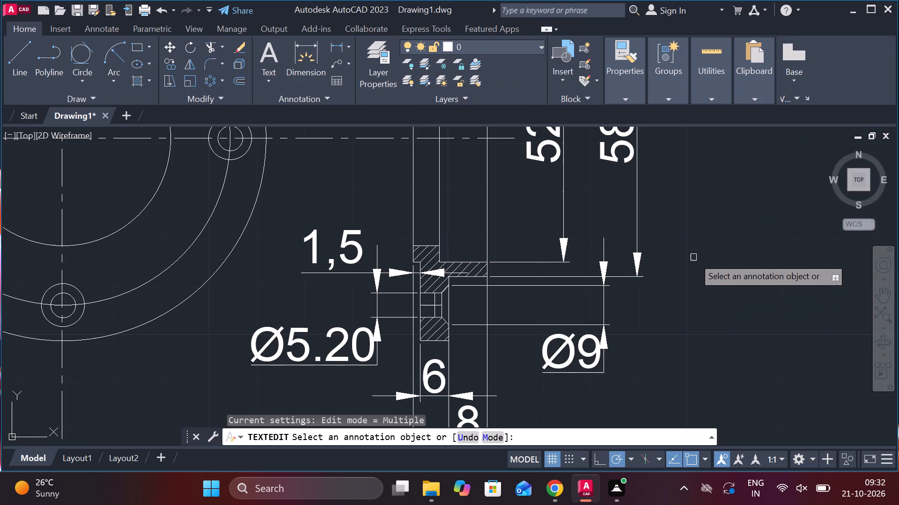
scroll(693, 257, down, 1)
key(Escape)
Add a radius dimension to the central bore circle in the front view.
scroll(691, 261, down, 2)
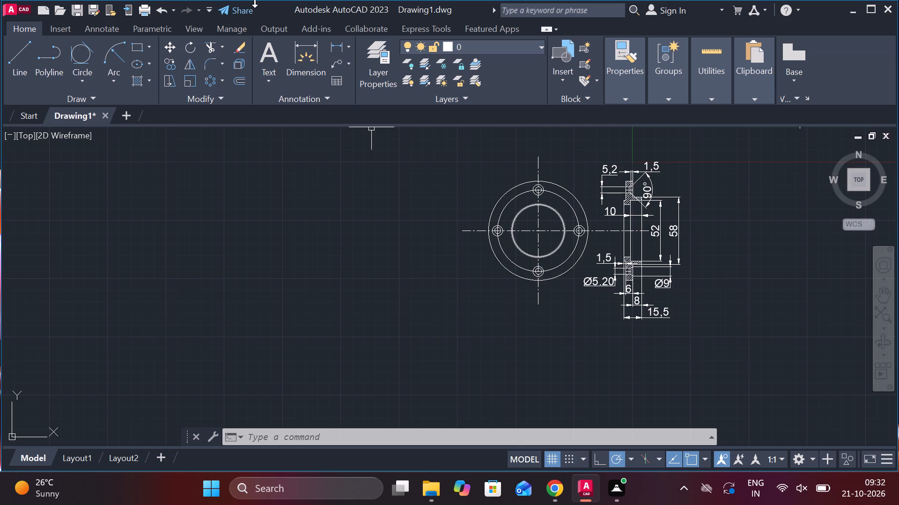
click(350, 45)
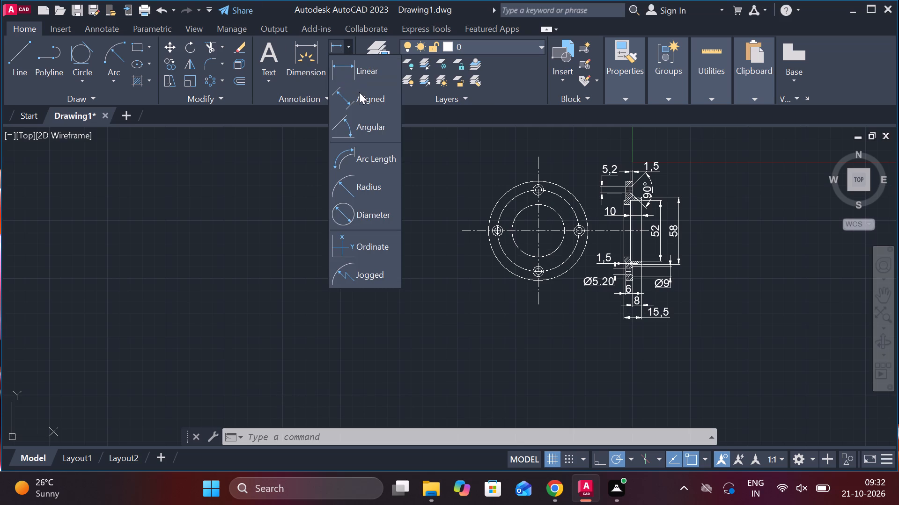
click(351, 179)
scroll(516, 301, up, 2)
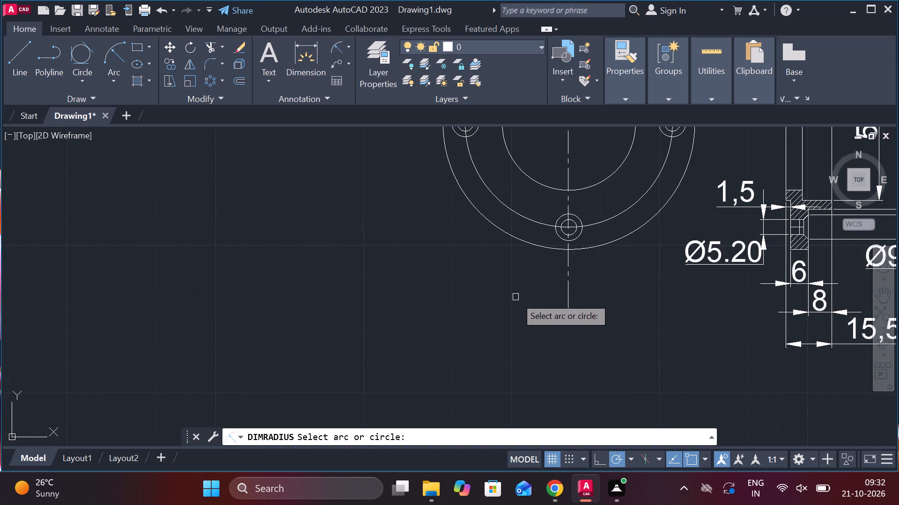
middle_drag(514, 255, 440, 357)
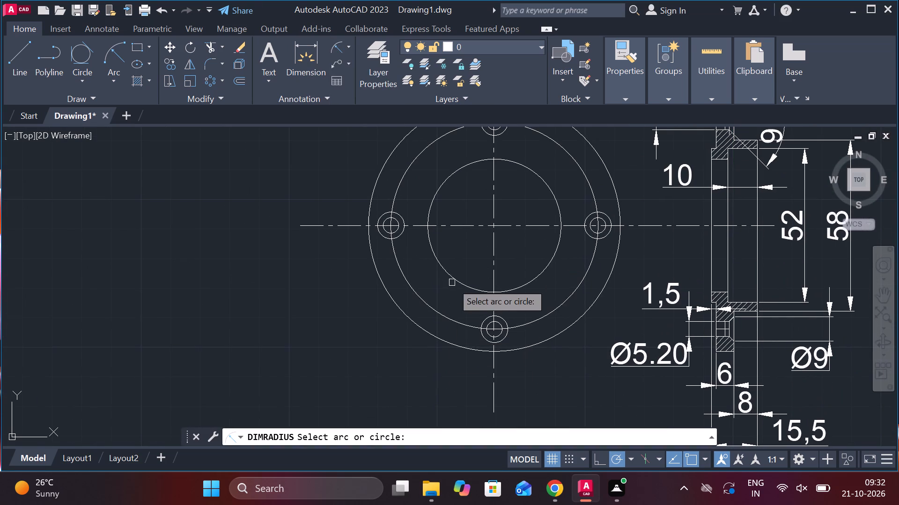
click(452, 277)
click(458, 265)
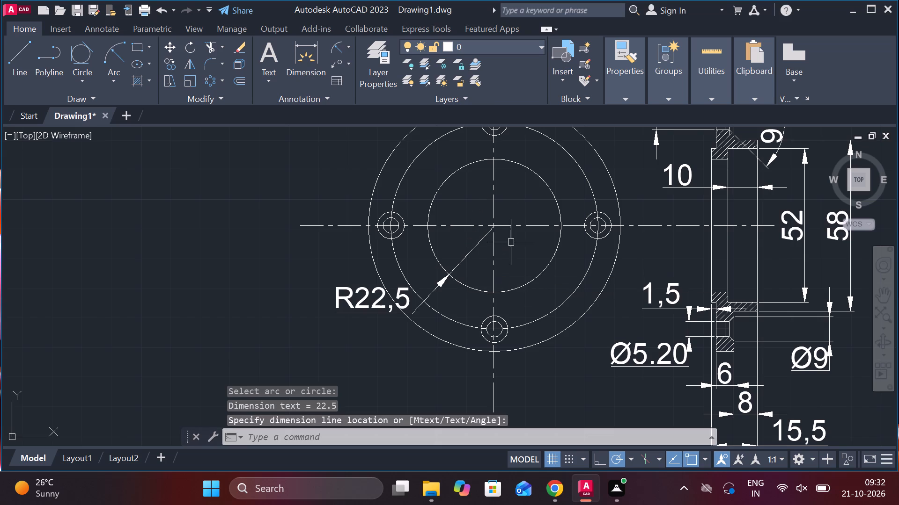
Move the central bore's radius dimension text to the lower left, outside the flange's outer circle.
click(442, 282)
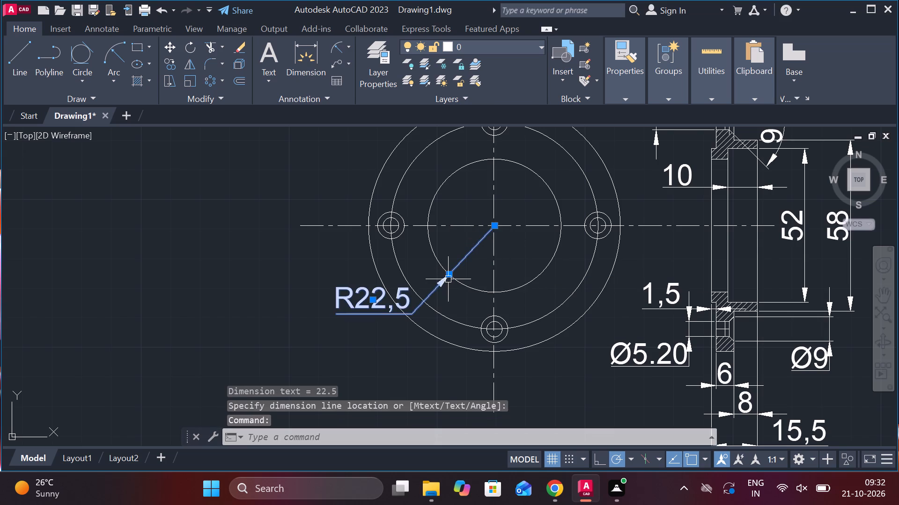
click(446, 275)
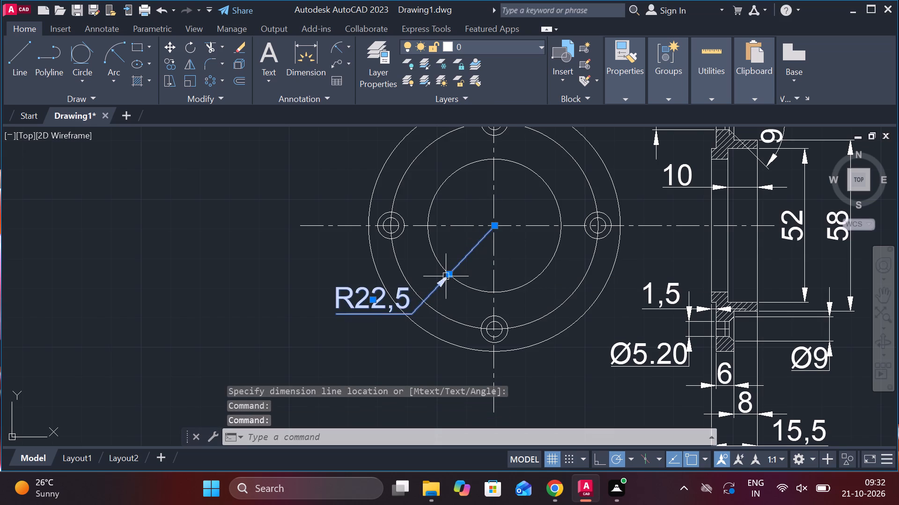
click(373, 303)
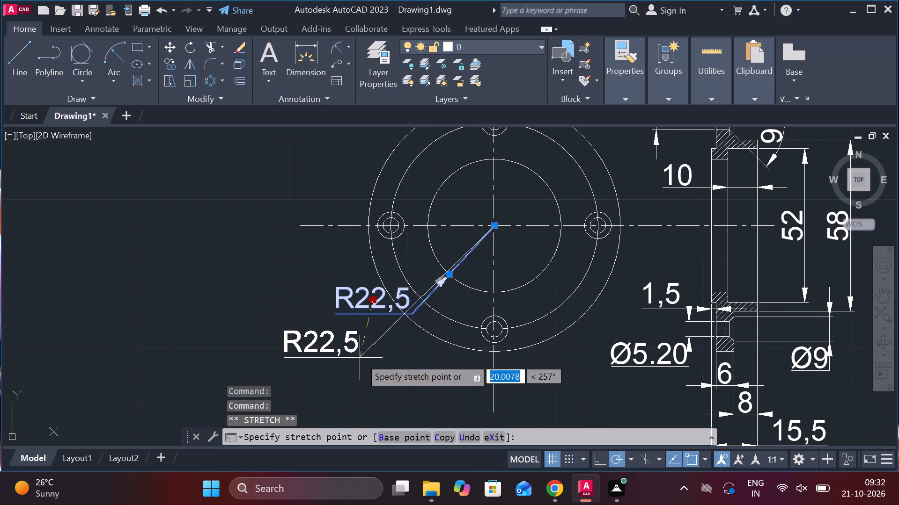
click(363, 359)
key(Escape)
Add a radius dimension to the bolt circle in the front view, with its text above the flange's upper right edge.
key(space)
middle_drag(483, 246, 428, 303)
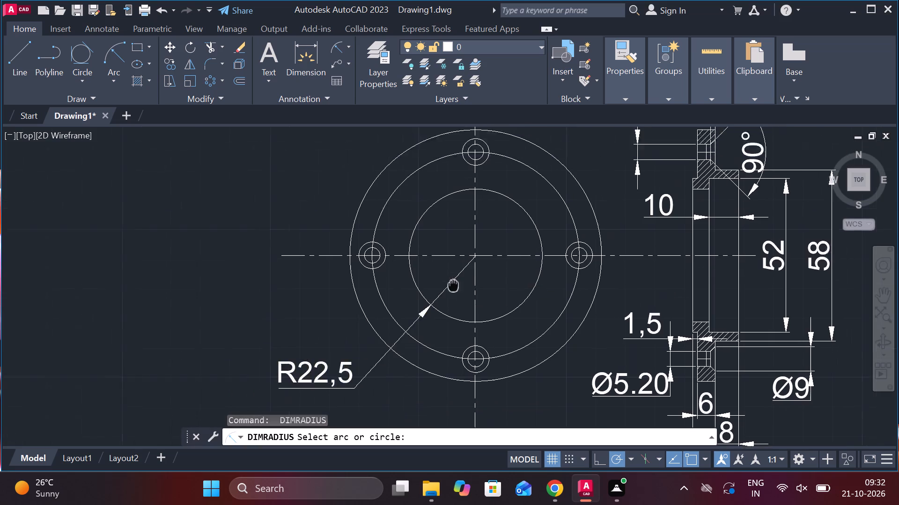
middle_drag(428, 303, 412, 322)
click(463, 206)
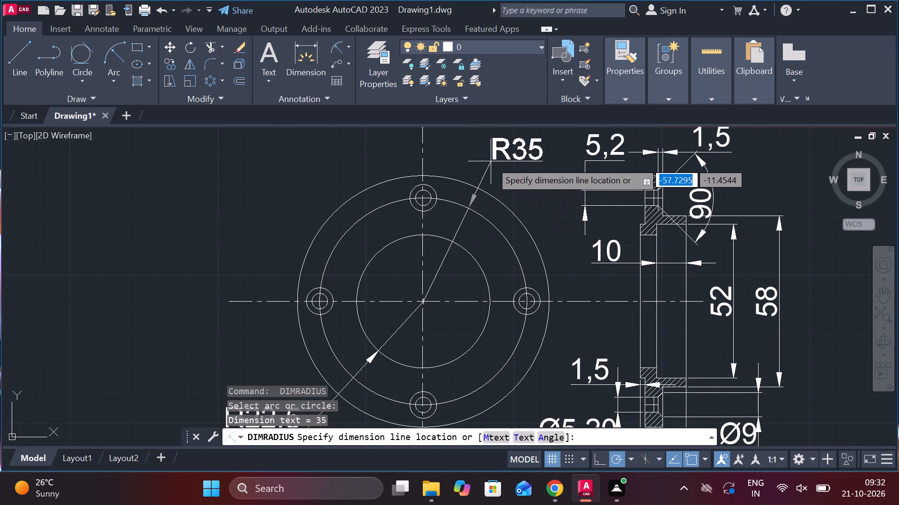
click(493, 157)
key(Escape)
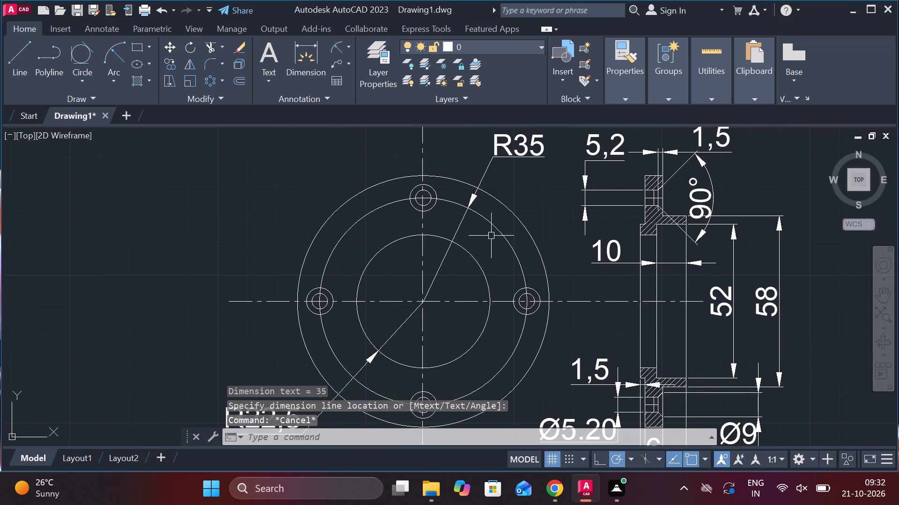
Change the front view's bolt circle to the DASHED linetype.
click(494, 228)
click(623, 98)
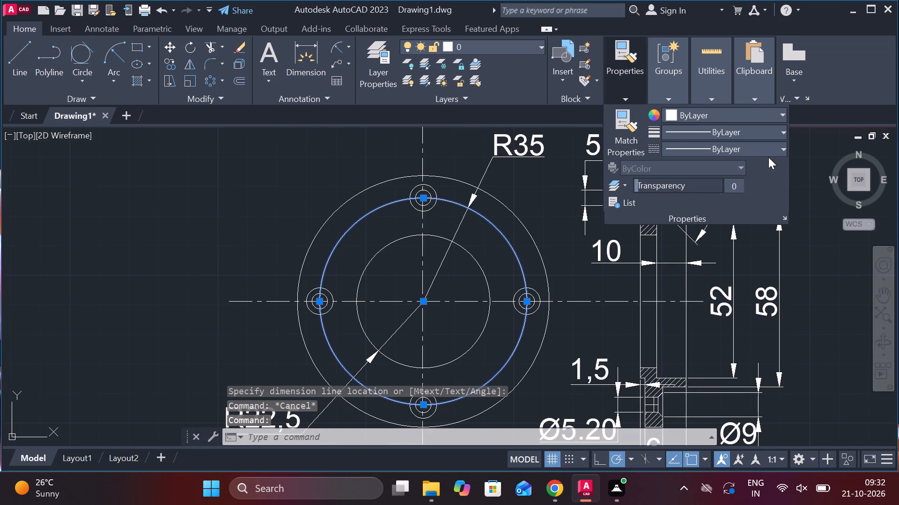
click(757, 149)
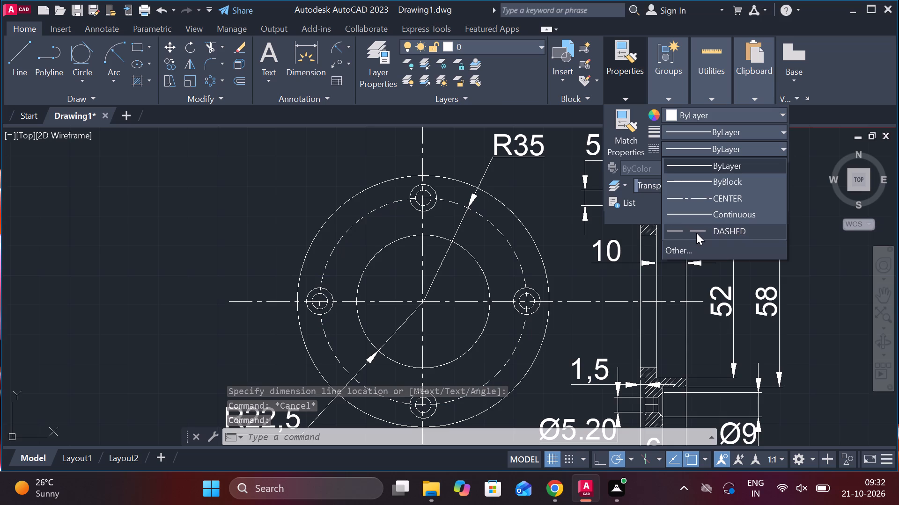
click(696, 233)
key(Escape)
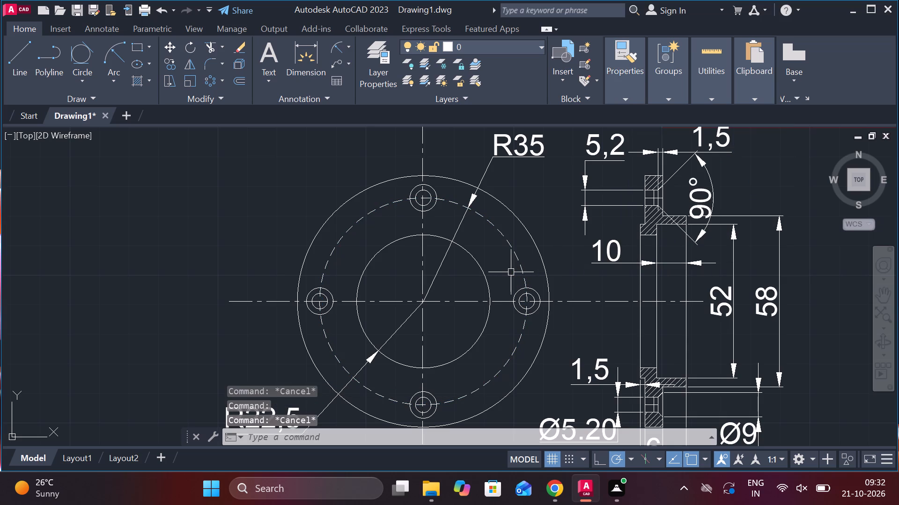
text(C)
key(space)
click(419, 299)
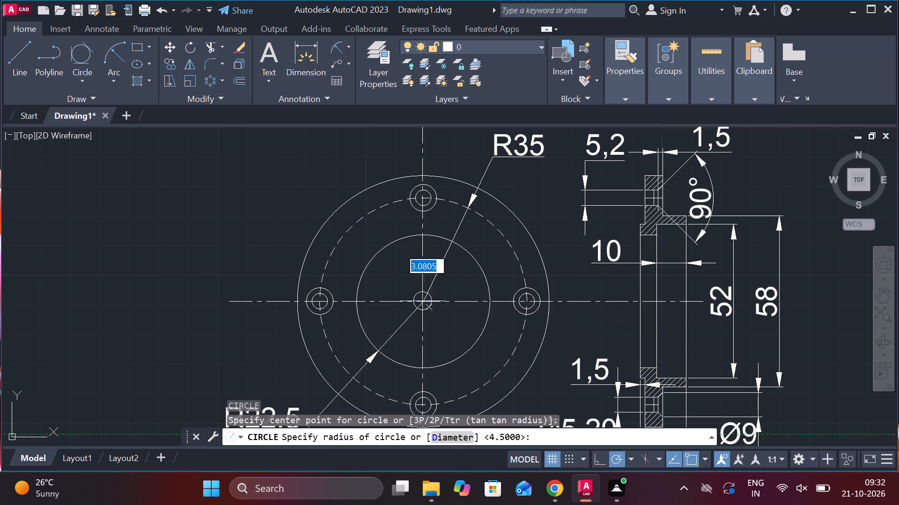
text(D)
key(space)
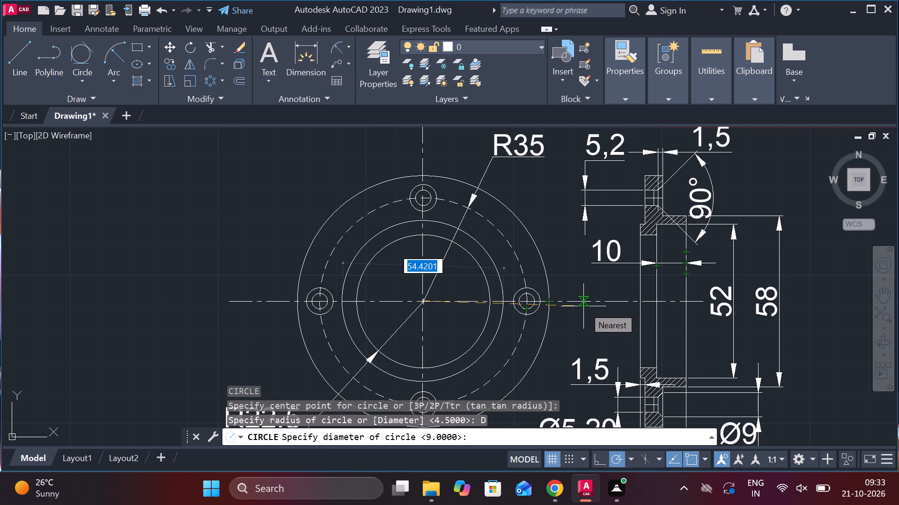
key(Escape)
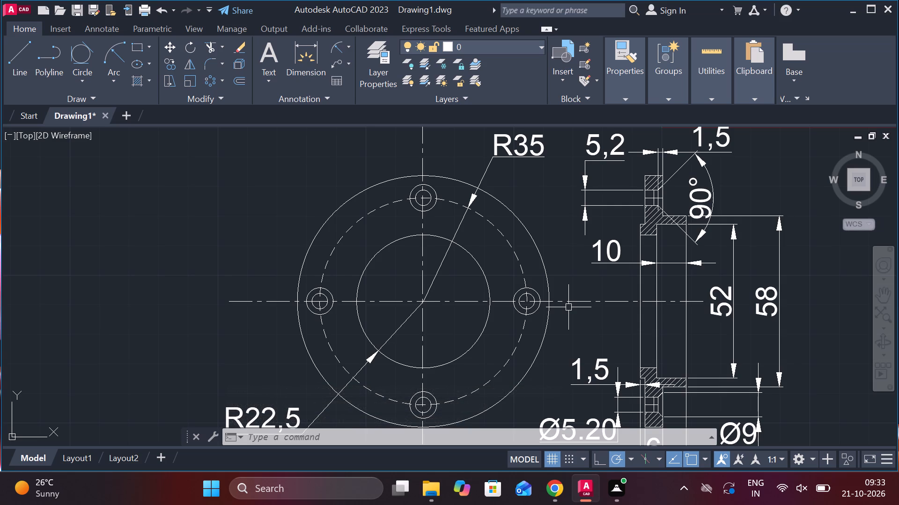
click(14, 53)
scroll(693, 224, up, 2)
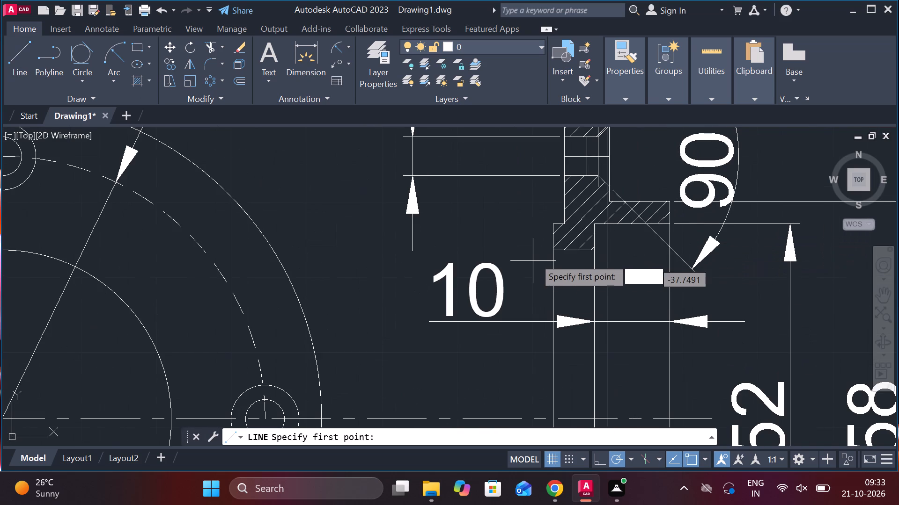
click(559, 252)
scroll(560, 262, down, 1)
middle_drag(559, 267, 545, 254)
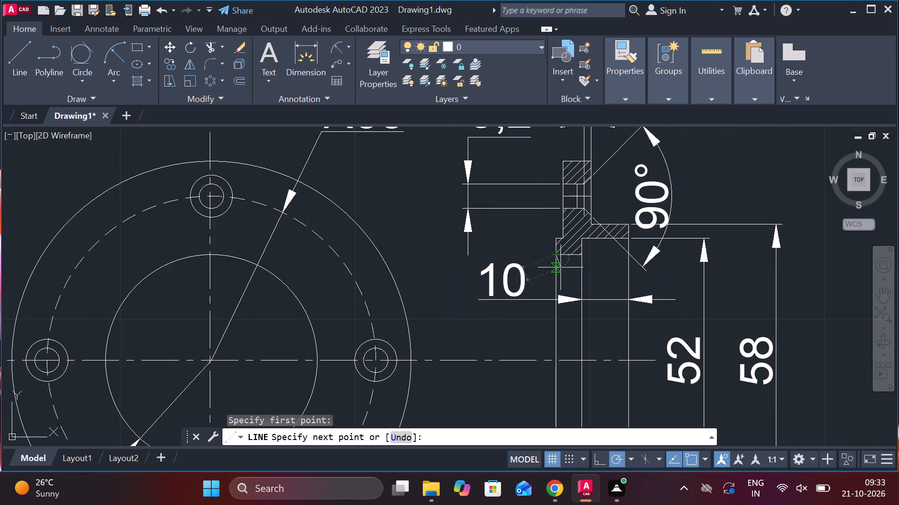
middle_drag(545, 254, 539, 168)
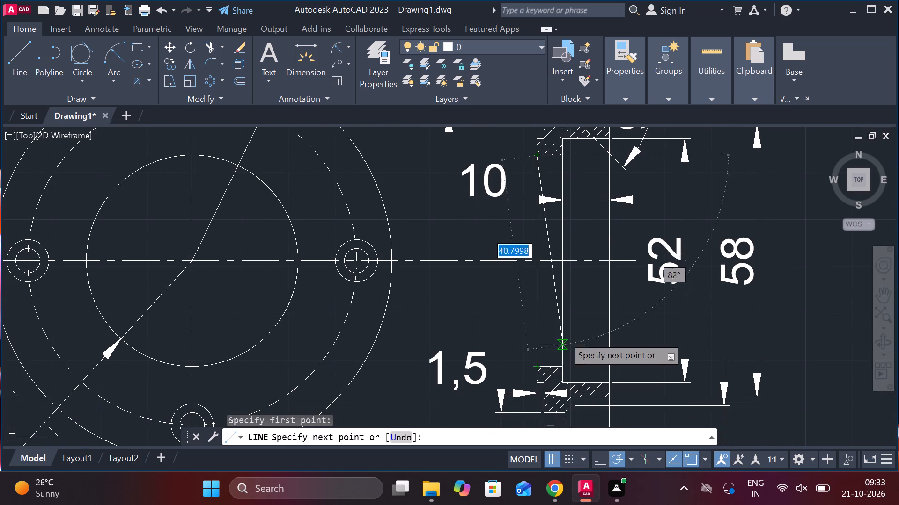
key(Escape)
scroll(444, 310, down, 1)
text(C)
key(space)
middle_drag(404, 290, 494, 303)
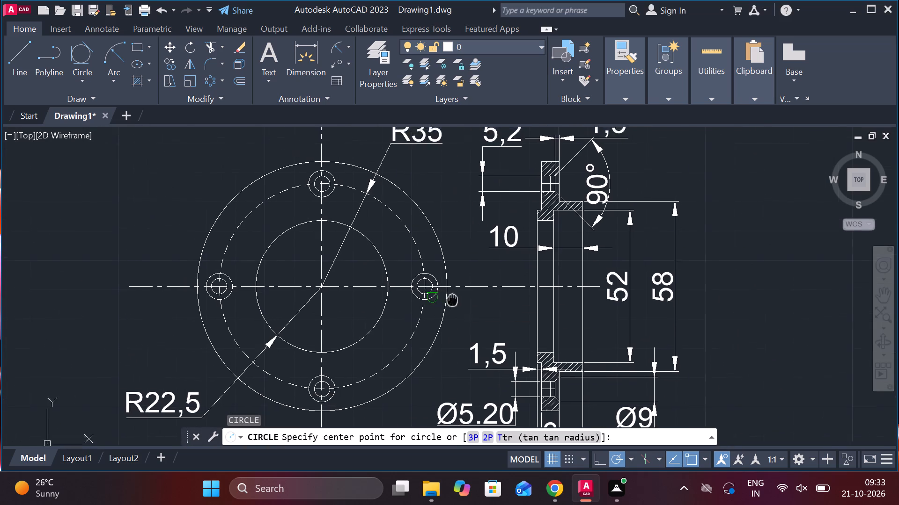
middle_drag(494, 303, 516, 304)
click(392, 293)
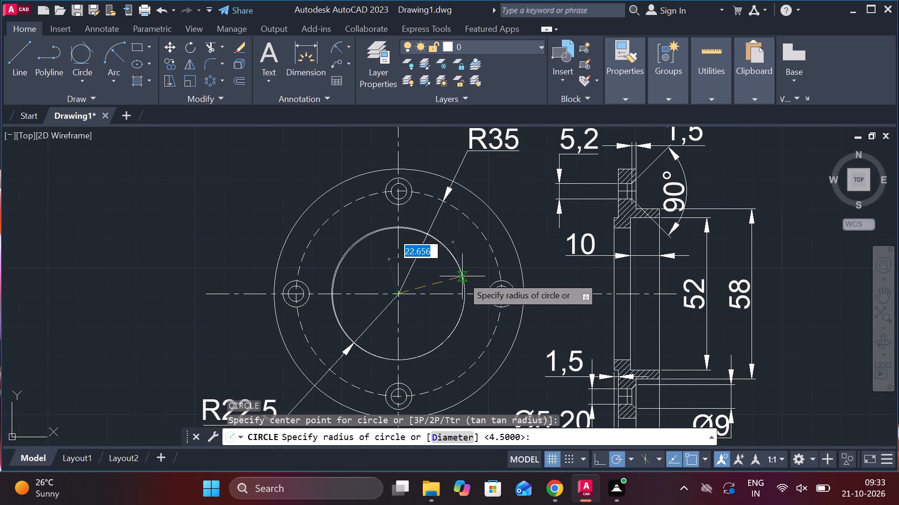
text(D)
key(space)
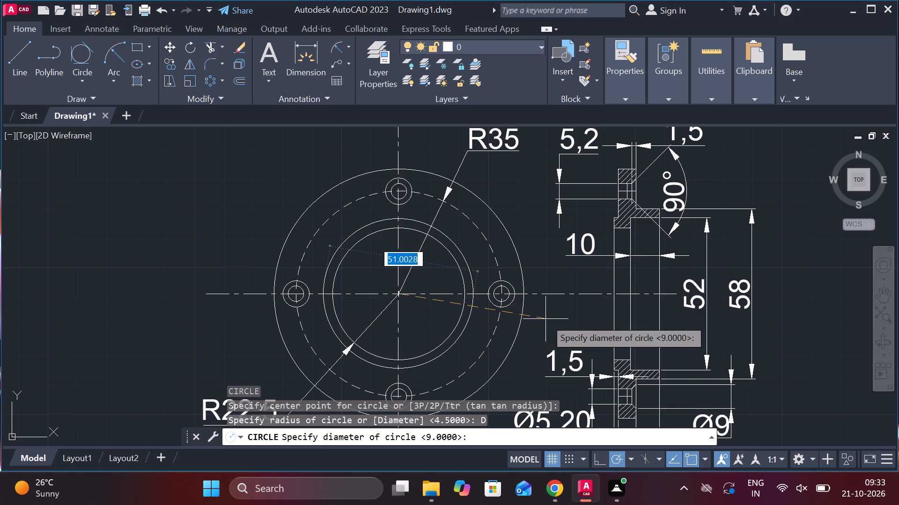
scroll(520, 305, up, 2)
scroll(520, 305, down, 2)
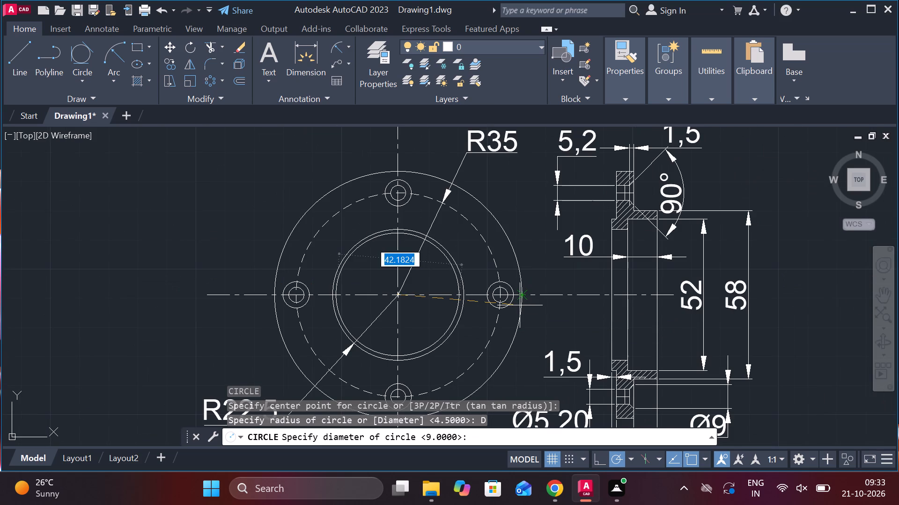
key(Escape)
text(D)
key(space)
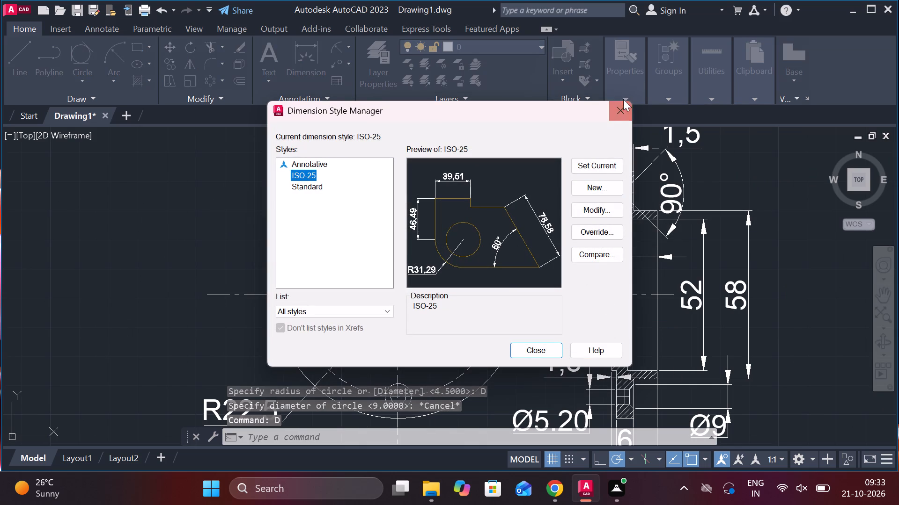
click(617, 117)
Draw a circle of diameter 52 centred on the centreline intersection of the flange's front view.
scroll(430, 290, up, 2)
middle_drag(413, 297, 506, 300)
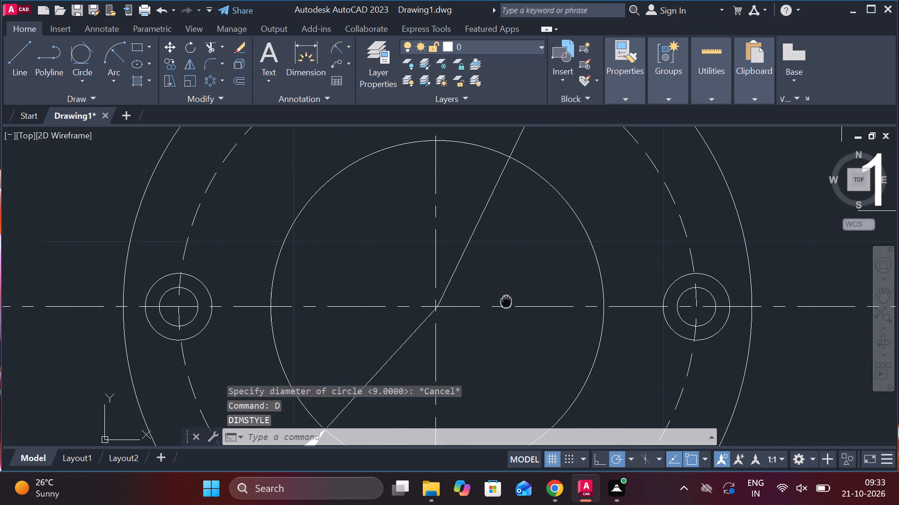
middle_drag(506, 300, 506, 300)
key(Escape)
text(C)
key(space)
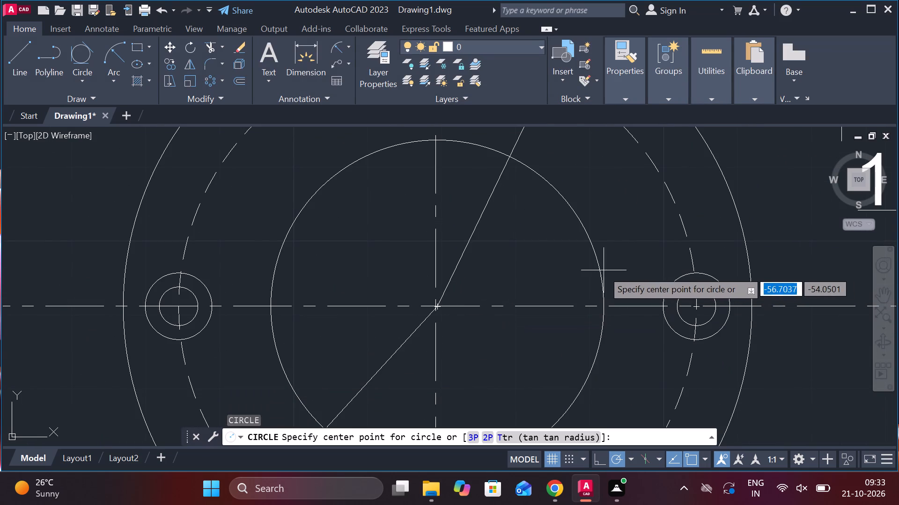
scroll(424, 302, up, 3)
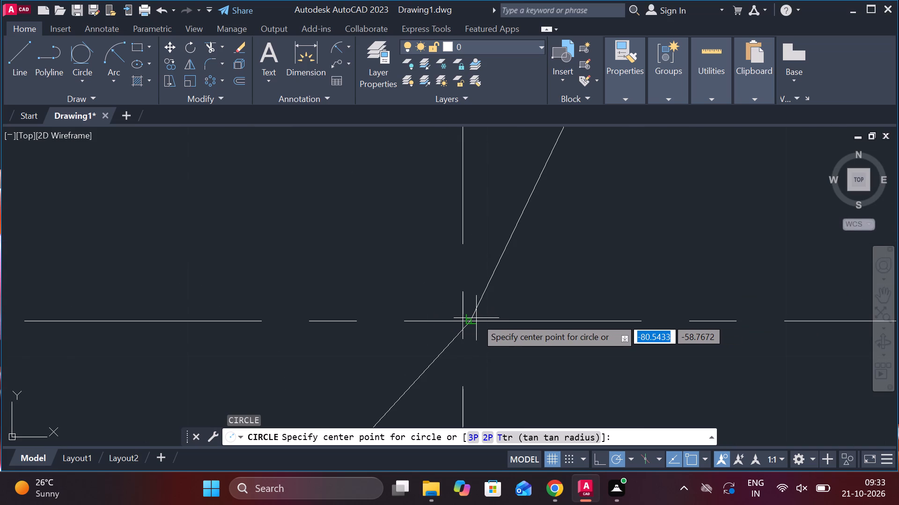
scroll(476, 318, down, 2)
scroll(522, 343, down, 2)
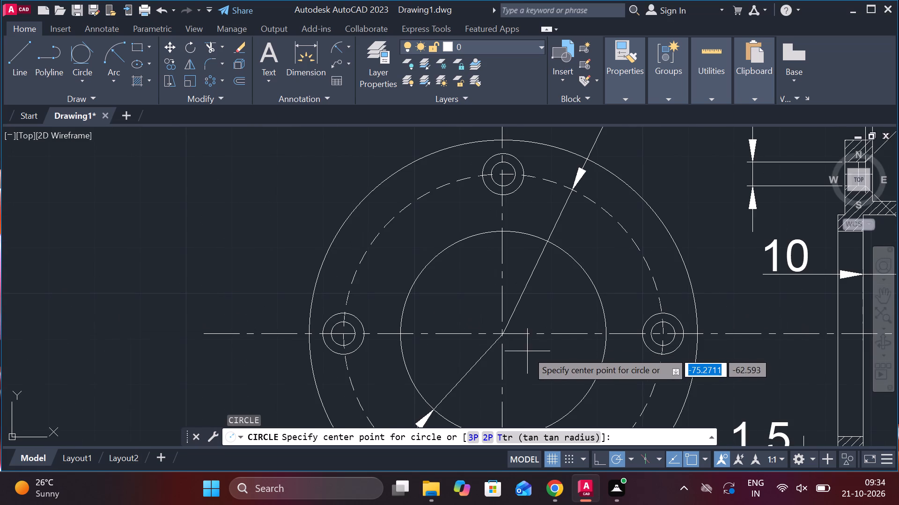
scroll(531, 354, up, 3)
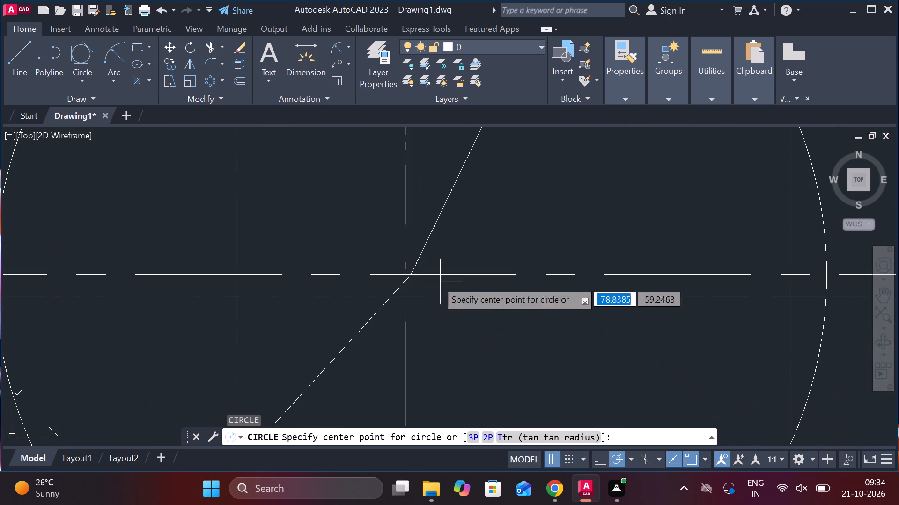
scroll(393, 267, up, 3)
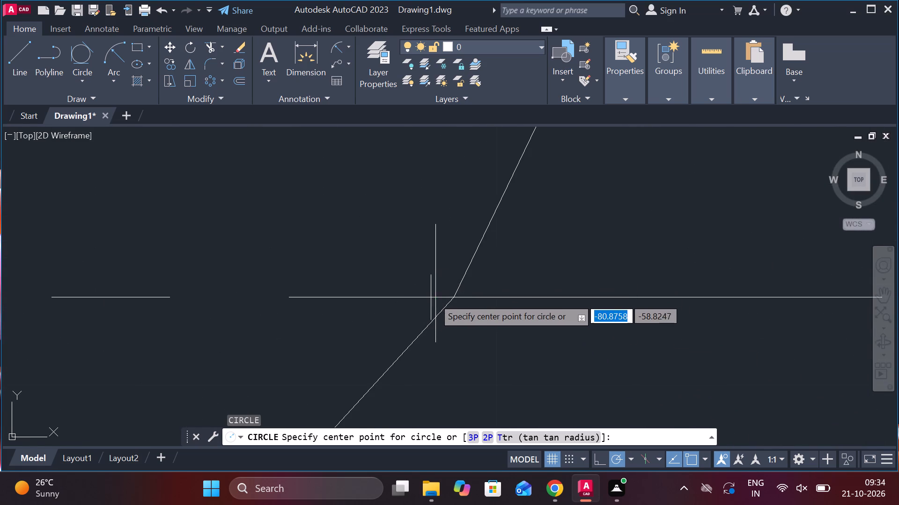
click(435, 296)
scroll(435, 296, down, 4)
scroll(575, 326, down, 2)
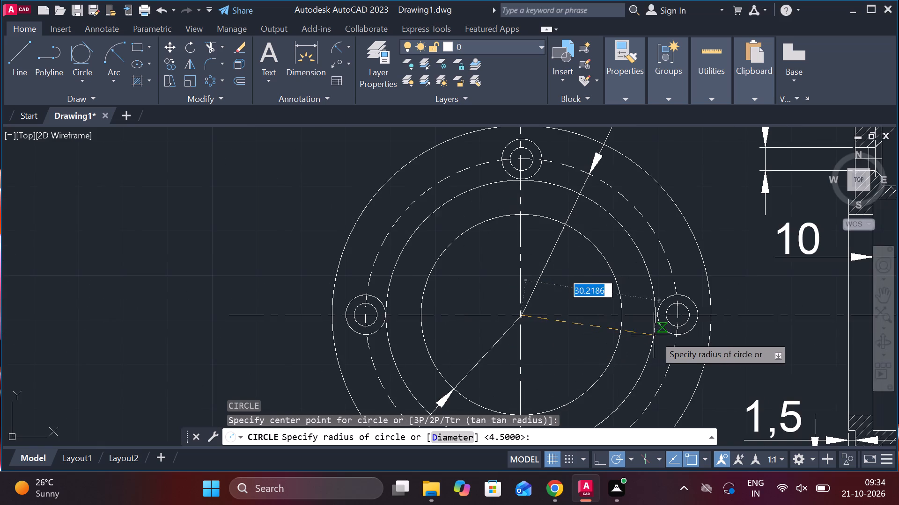
text(D)
key(space)
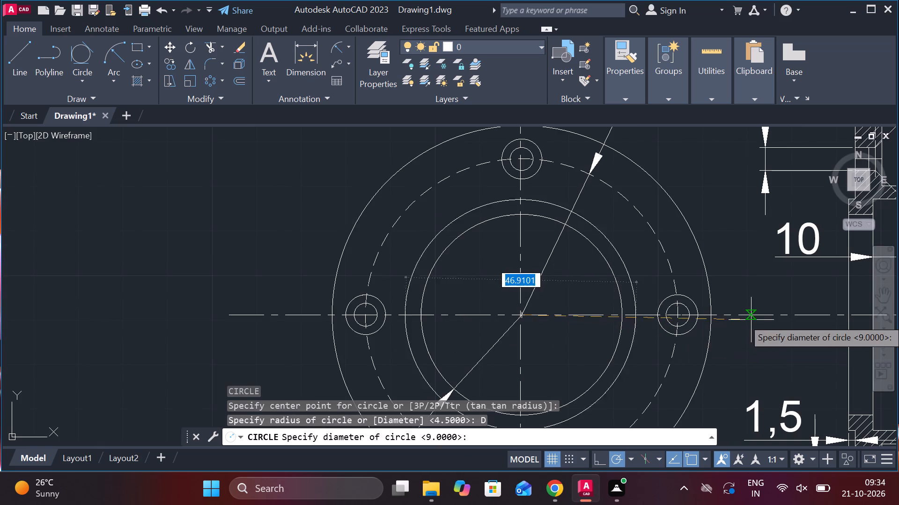
text(52)
key(space)
Draw a concentric circle of diameter 58 at the centreline intersection of the flange's front view.
middle_drag(605, 322, 578, 321)
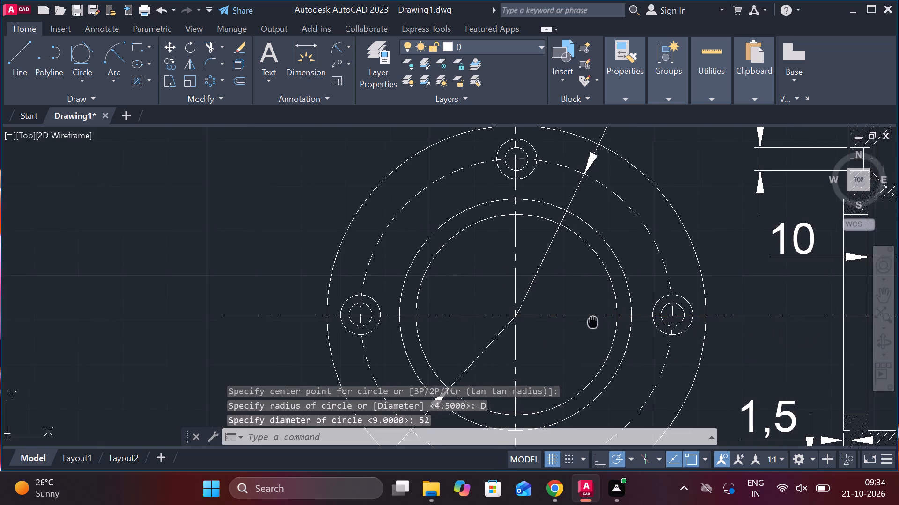
middle_drag(578, 321, 539, 310)
text(C)
key(space)
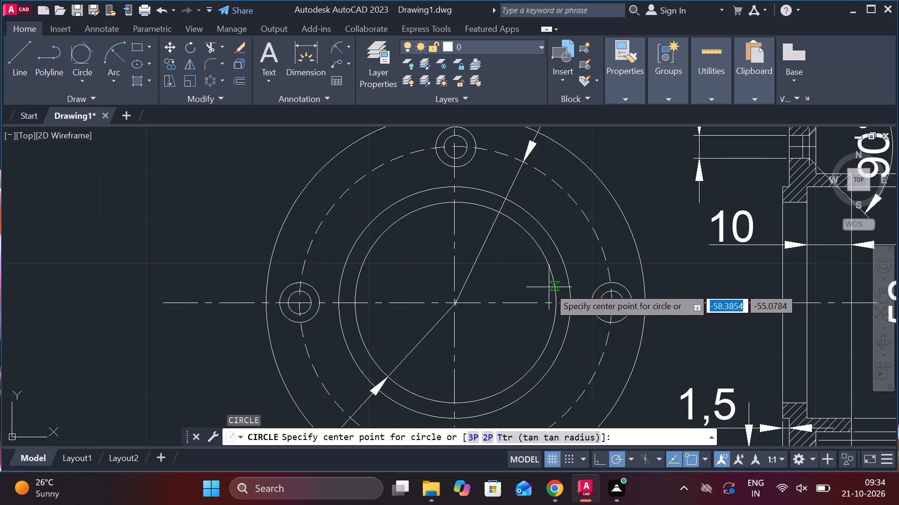
scroll(478, 309, up, 2)
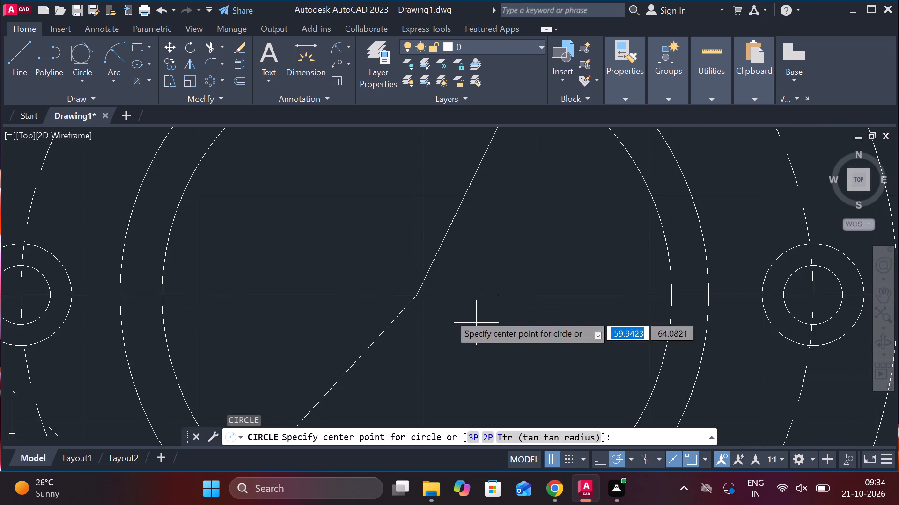
scroll(367, 277, up, 3)
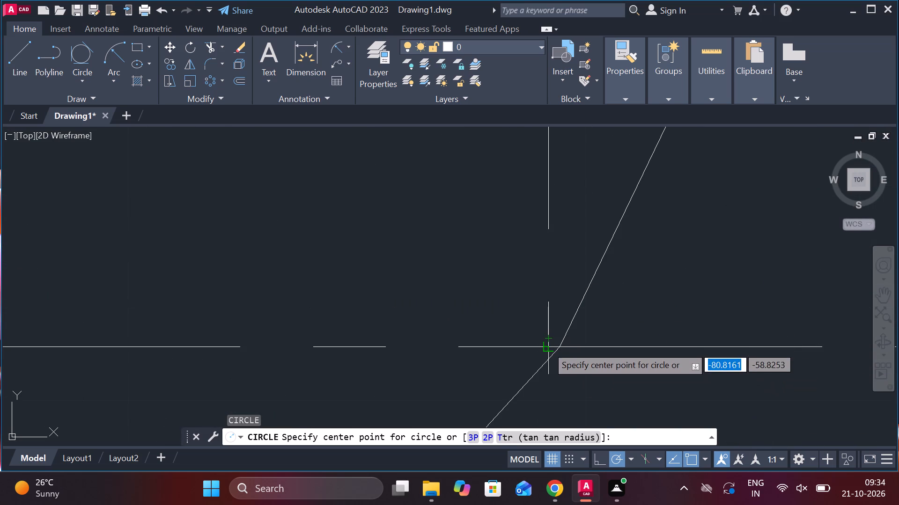
click(547, 346)
scroll(602, 344, down, 7)
middle_drag(603, 354, 405, 313)
text(D 58)
key(Return)
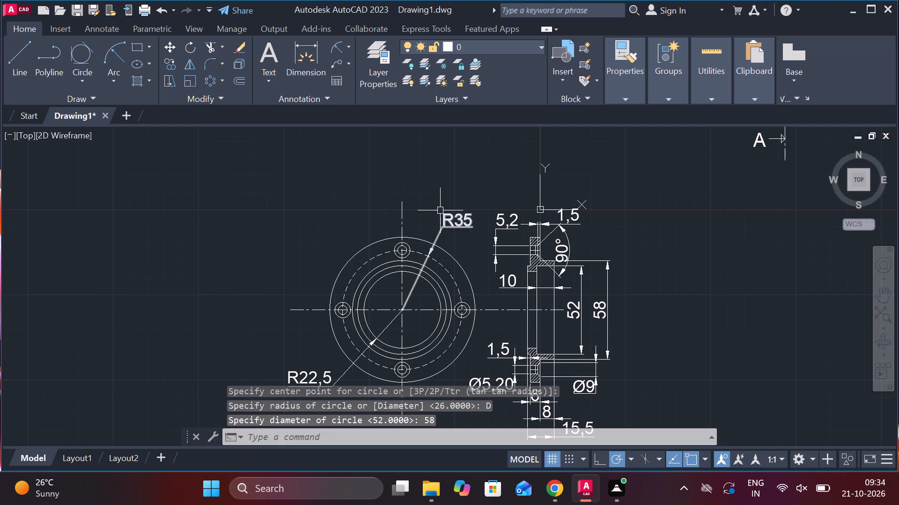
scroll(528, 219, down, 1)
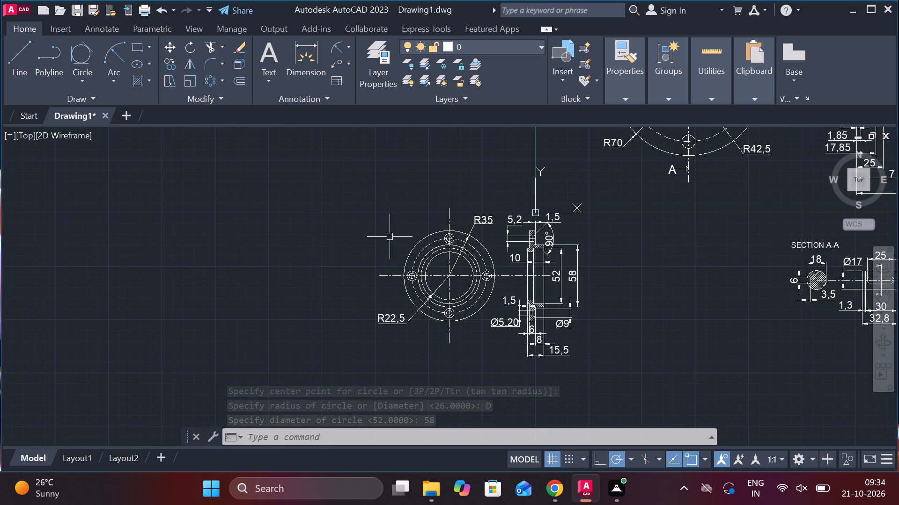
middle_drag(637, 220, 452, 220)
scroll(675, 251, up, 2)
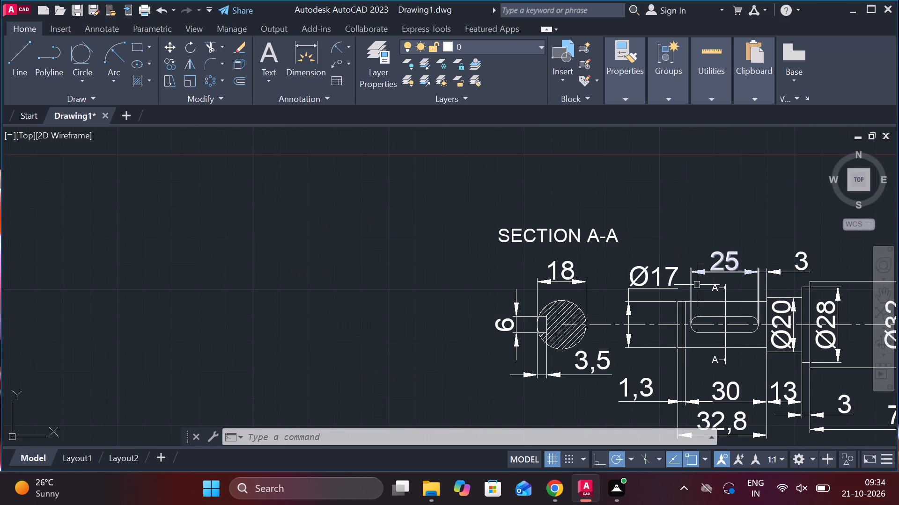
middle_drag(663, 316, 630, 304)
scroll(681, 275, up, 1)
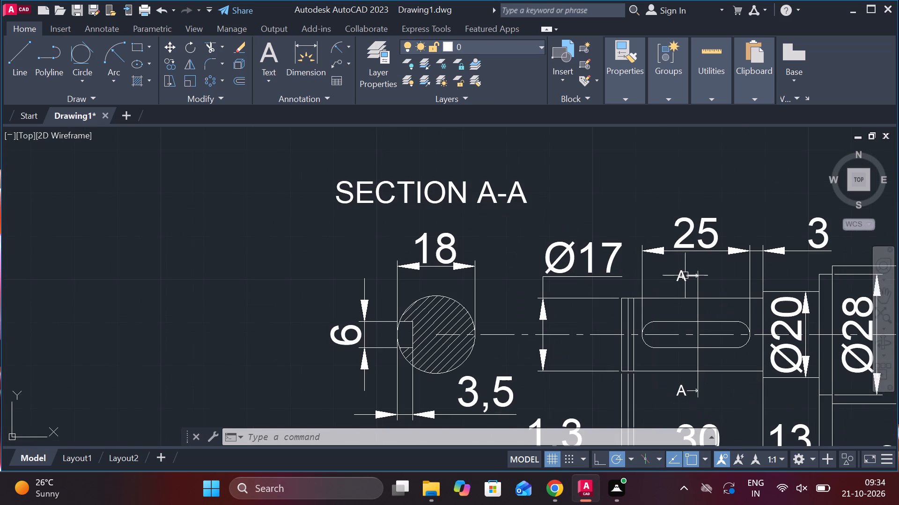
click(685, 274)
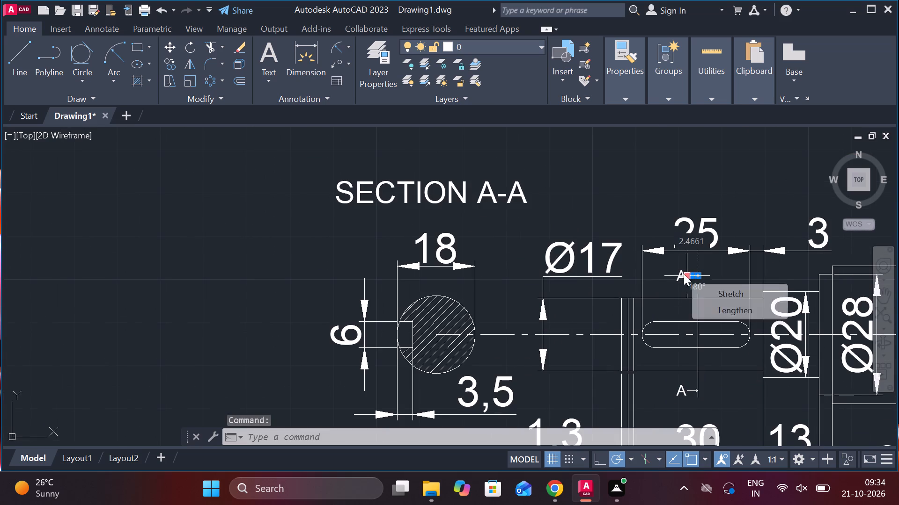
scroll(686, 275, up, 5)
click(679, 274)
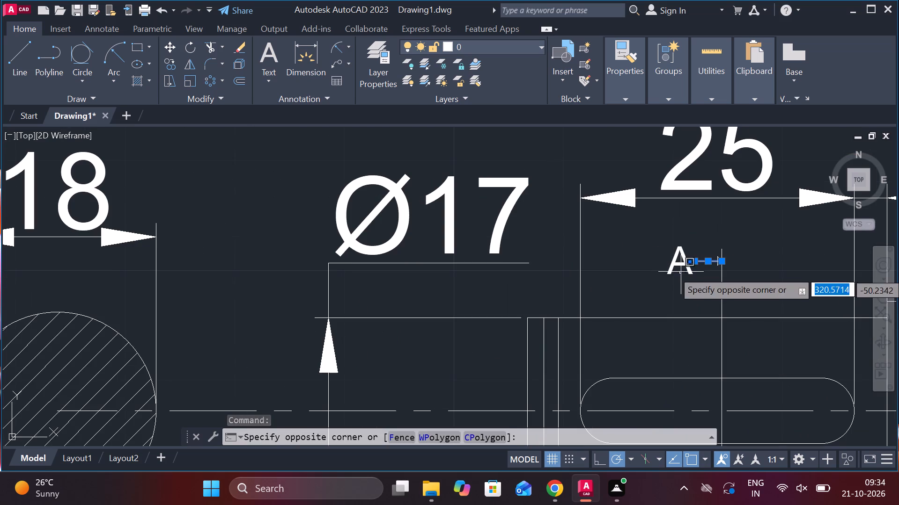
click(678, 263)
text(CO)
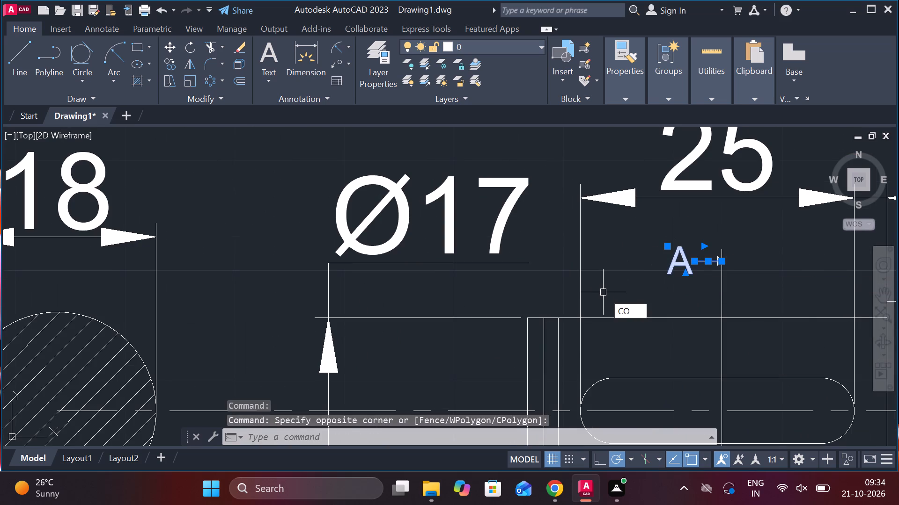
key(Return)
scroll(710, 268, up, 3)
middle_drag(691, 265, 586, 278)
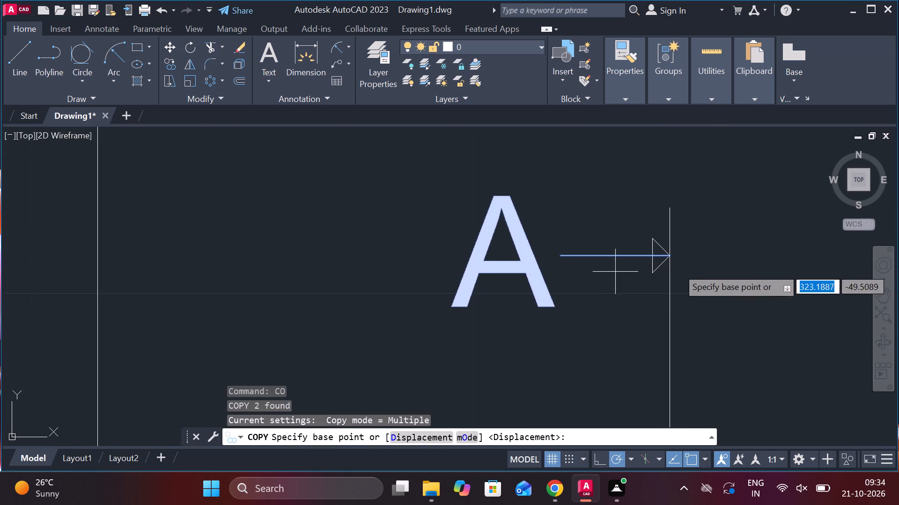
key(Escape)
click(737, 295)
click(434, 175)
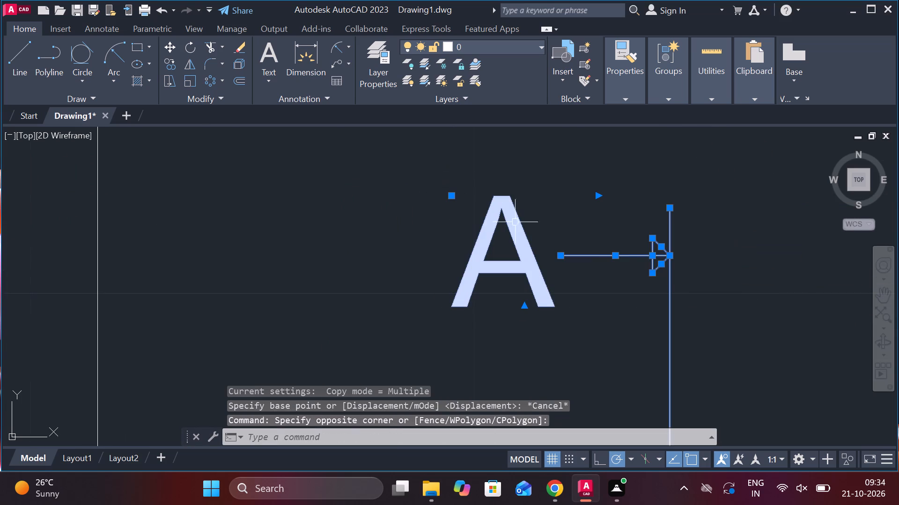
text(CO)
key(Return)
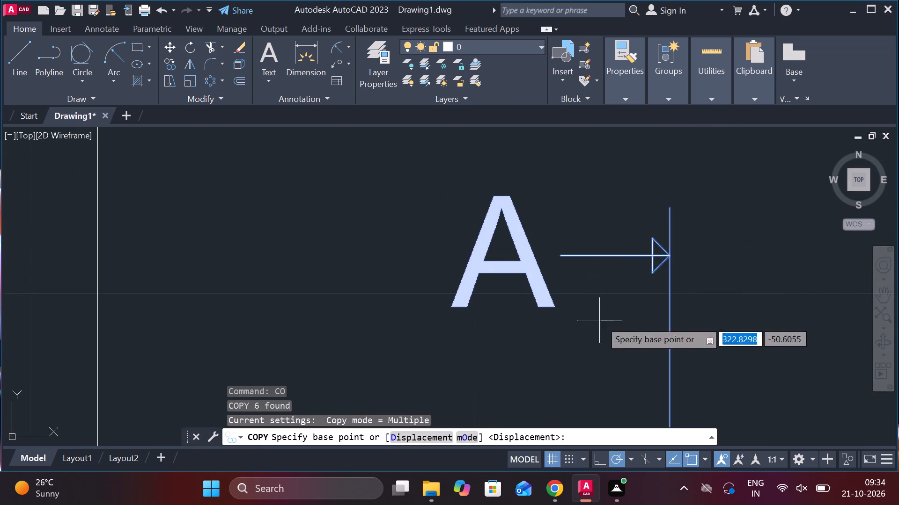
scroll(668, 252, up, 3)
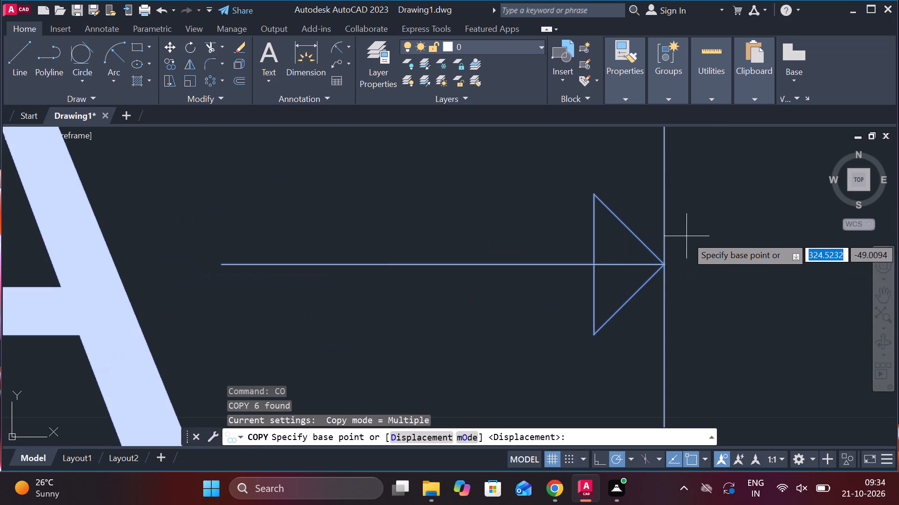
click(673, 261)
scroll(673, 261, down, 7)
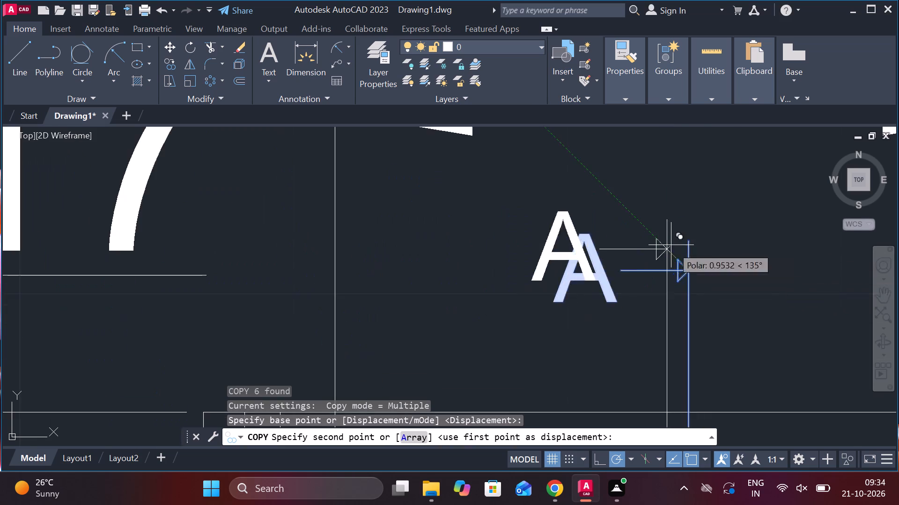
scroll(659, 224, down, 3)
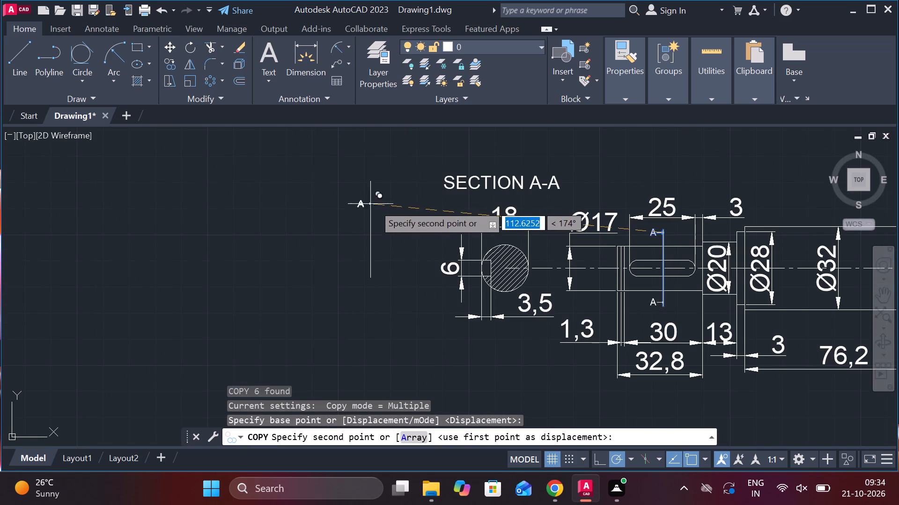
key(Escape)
Copy the shaft's lower section marker, letter A with its arrow, from the arrow tip to the upper end of the flange front view's vertical centreline.
scroll(804, 270, up, 1)
scroll(527, 261, up, 2)
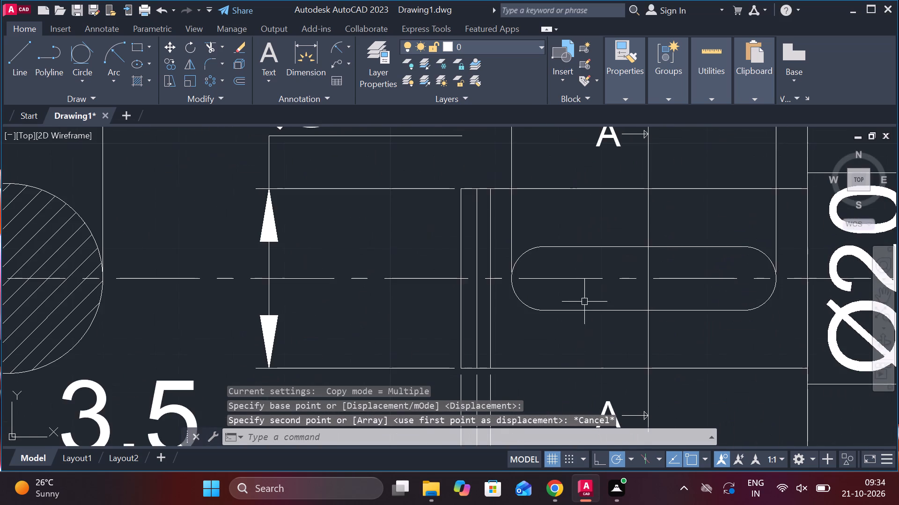
middle_drag(587, 303, 515, 222)
scroll(574, 337, up, 5)
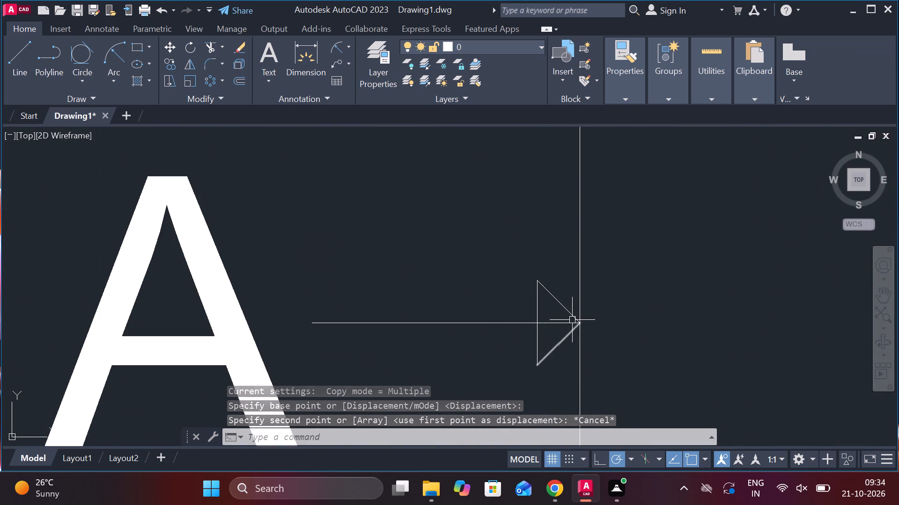
click(572, 314)
click(558, 326)
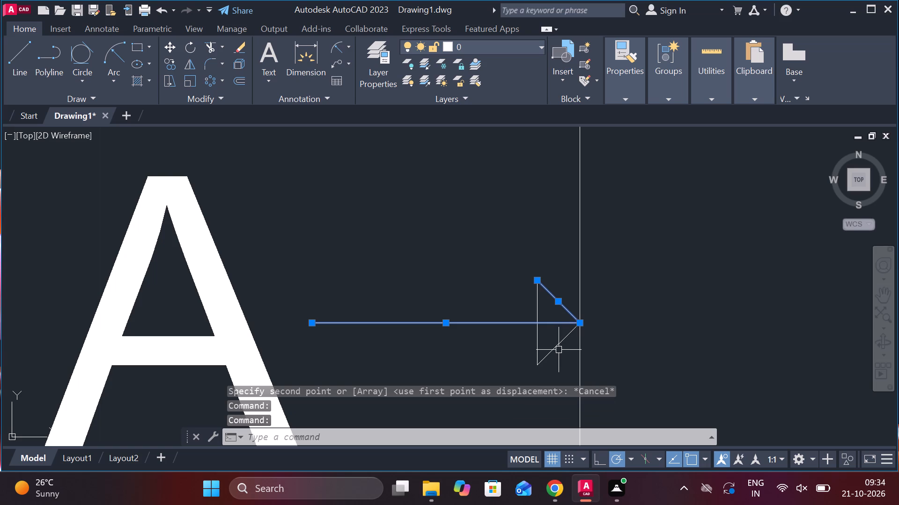
click(548, 352)
click(538, 311)
scroll(538, 311, down, 2)
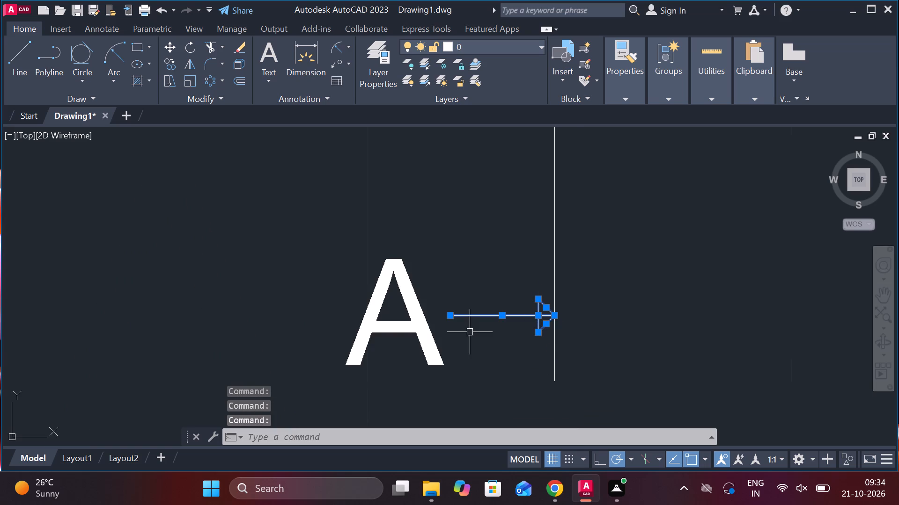
drag(441, 368, 435, 357)
key(x)
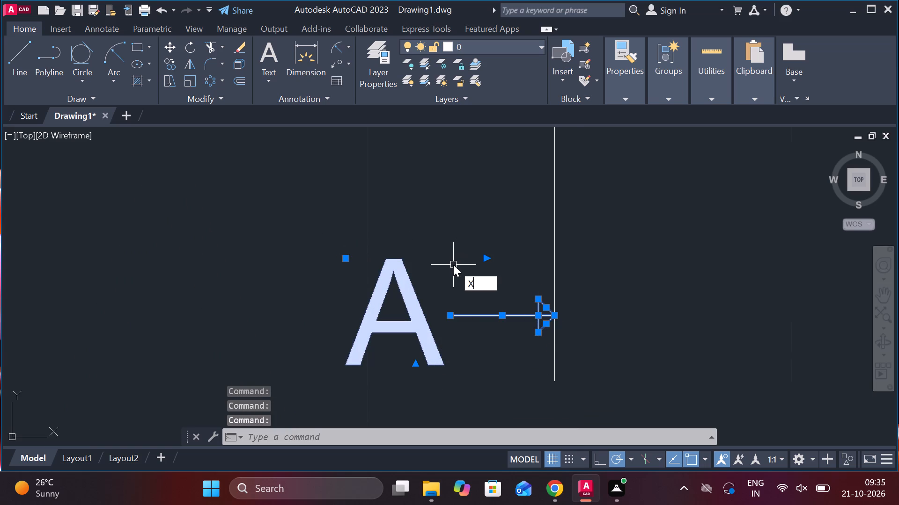
key(BackSpace)
text(CO)
key(Return)
scroll(525, 316, up, 2)
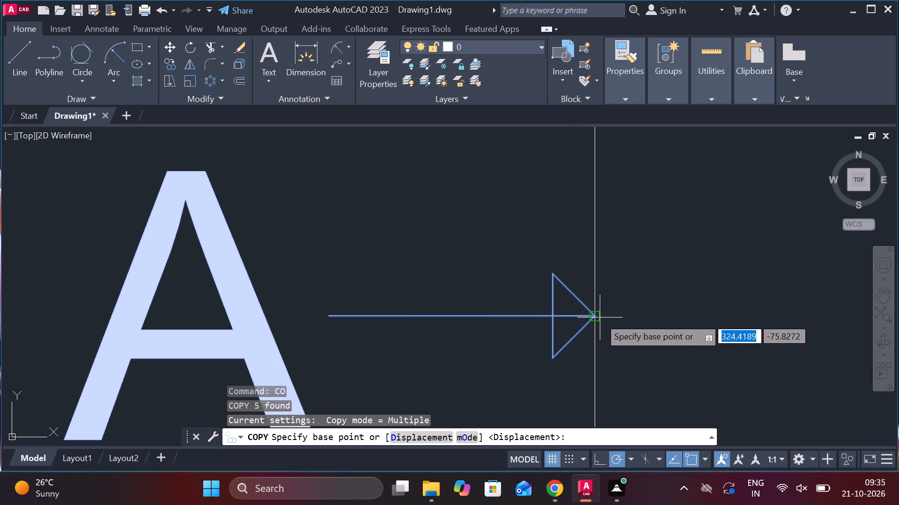
click(599, 317)
scroll(599, 317, down, 2)
scroll(549, 316, down, 3)
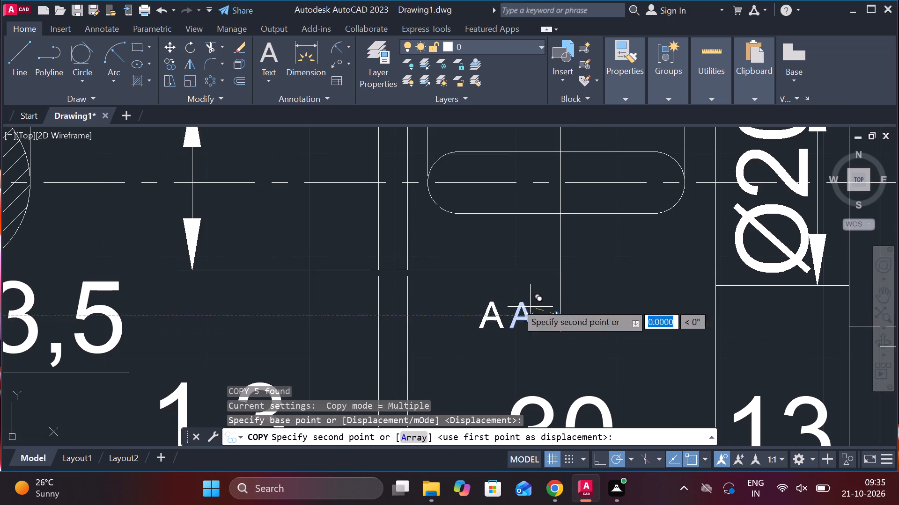
scroll(407, 292, down, 2)
middle_drag(372, 290, 714, 297)
scroll(553, 272, down, 2)
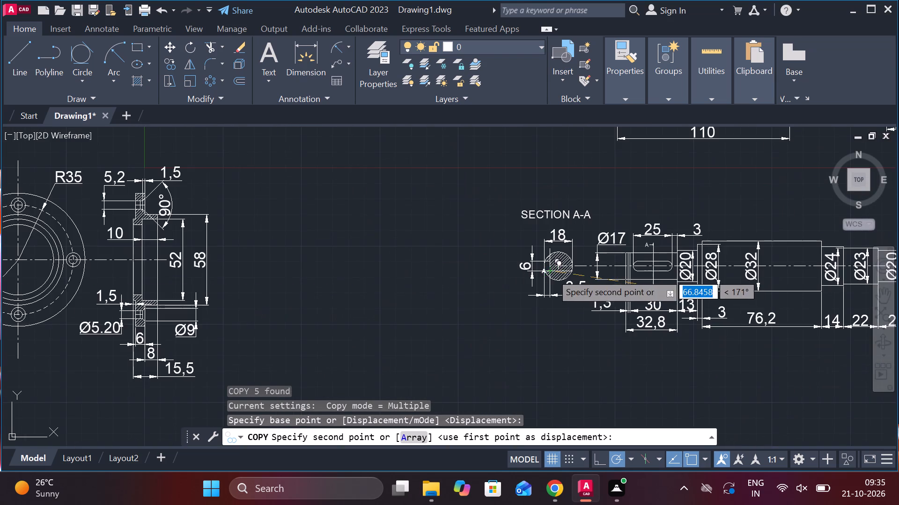
scroll(465, 245, down, 3)
scroll(251, 230, up, 1)
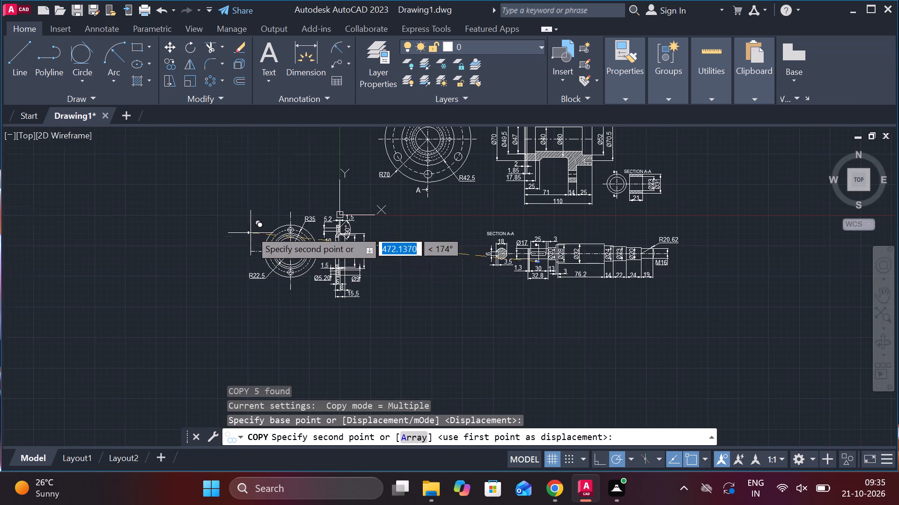
scroll(251, 230, up, 2)
middle_click(266, 232)
scroll(423, 180, up, 2)
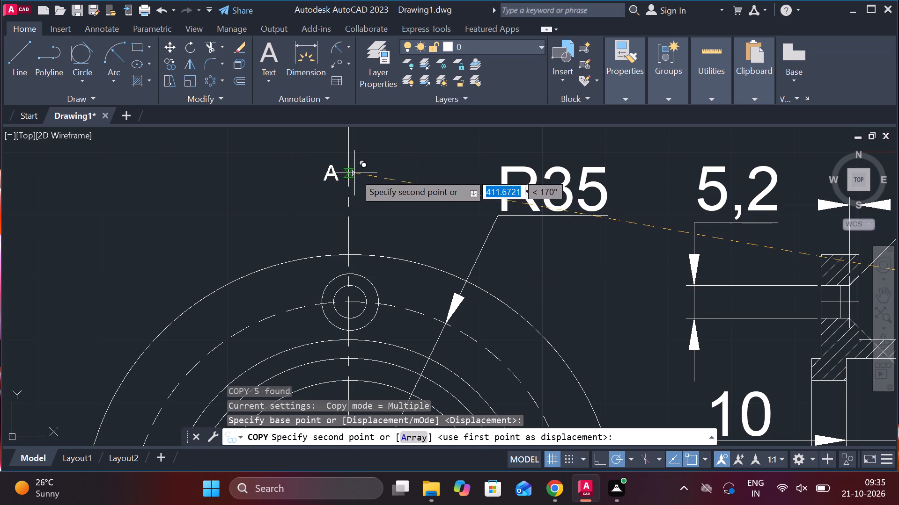
click(349, 173)
Place another copy of the section A marker at the lower end of the flange front view's vertical centreline.
scroll(364, 180, down, 3)
scroll(366, 350, up, 1)
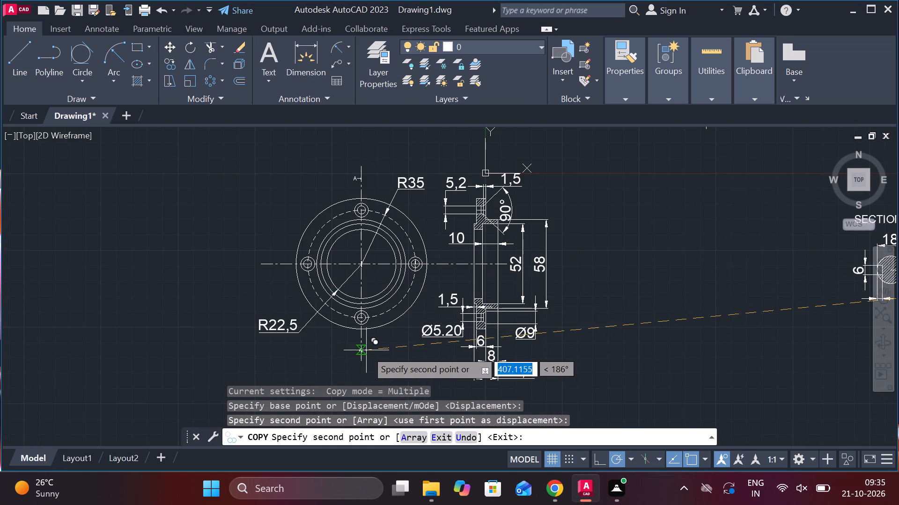
scroll(366, 350, up, 2)
click(350, 346)
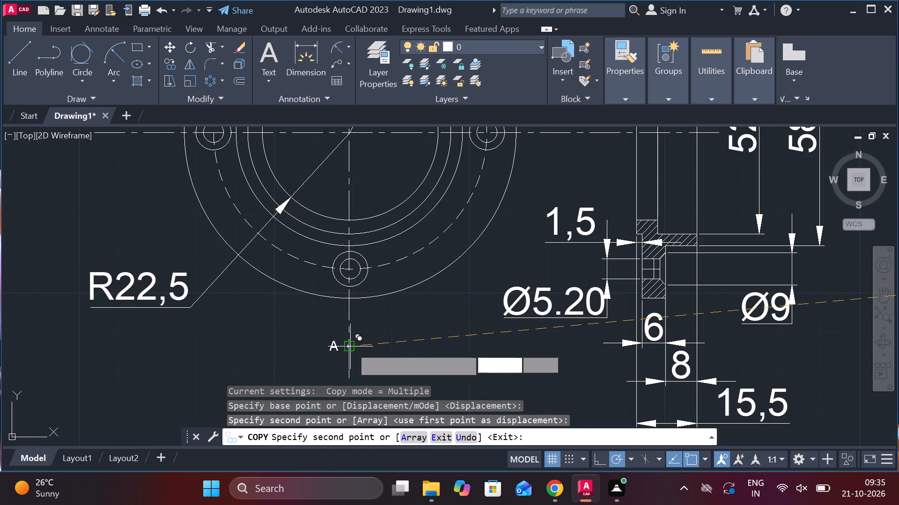
scroll(419, 333, down, 2)
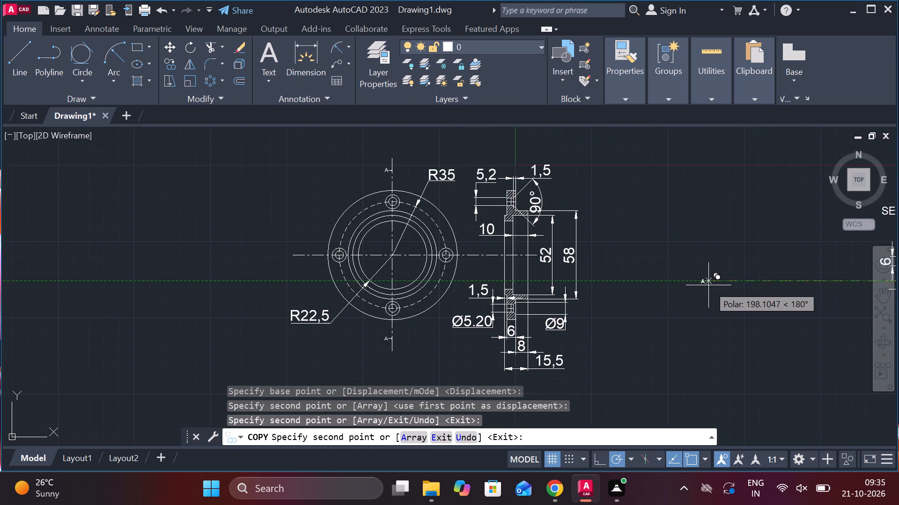
key(Escape)
Copy the shaft's SECTION A-A label to below the small flange's sectional view, under the 15,5 dimension.
scroll(708, 285, down, 2)
middle_drag(708, 285, 546, 295)
scroll(597, 273, up, 2)
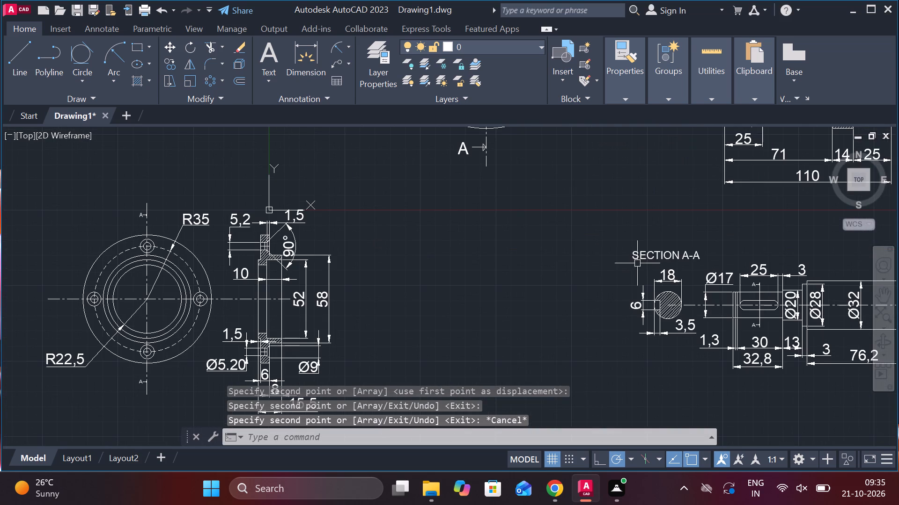
click(653, 254)
text(CO)
key(Return)
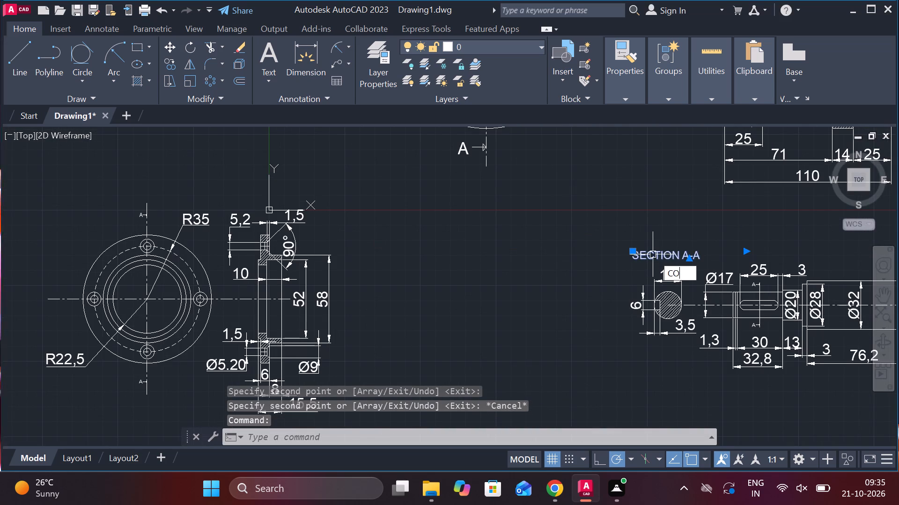
click(605, 251)
scroll(391, 252, down, 1)
scroll(278, 341, up, 2)
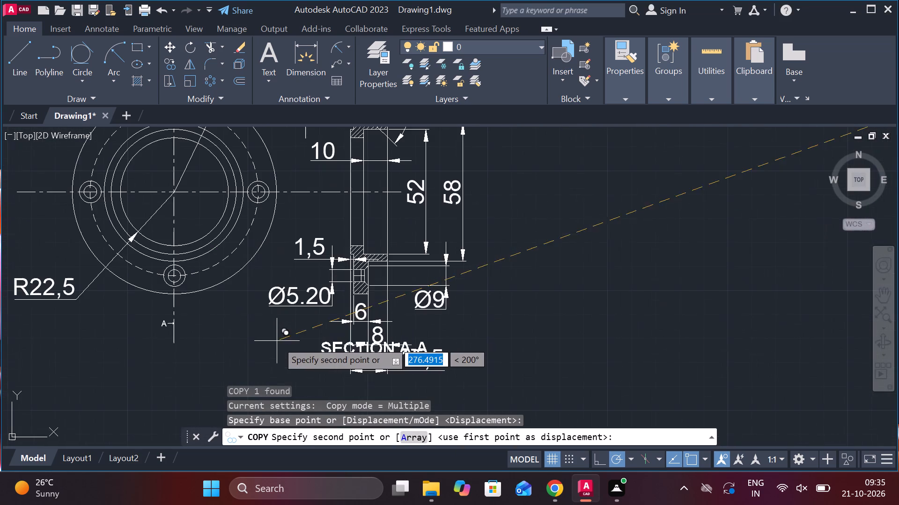
middle_drag(286, 370, 292, 286)
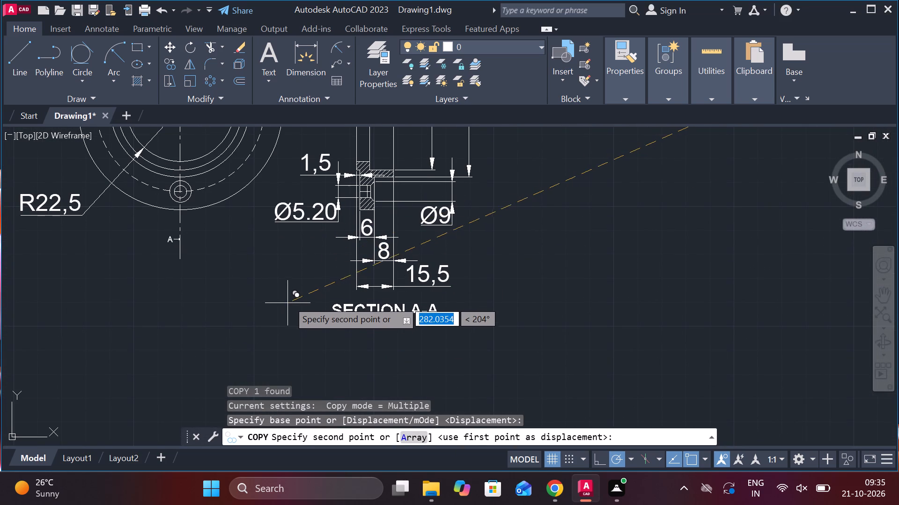
click(287, 297)
key(Escape)
Move both small flange views with their dimensions and labels closer to the shaft drawing, beneath the large flange's front view.
scroll(568, 293, down, 2)
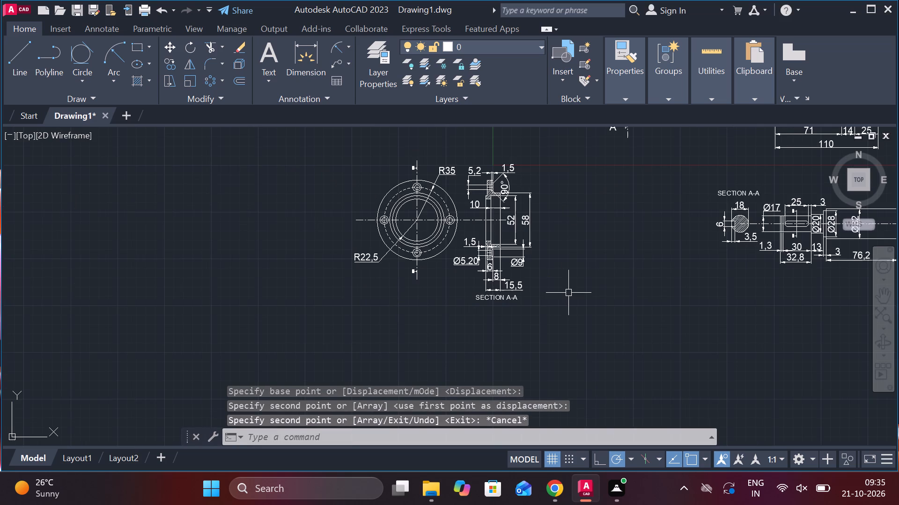
middle_drag(568, 293, 560, 293)
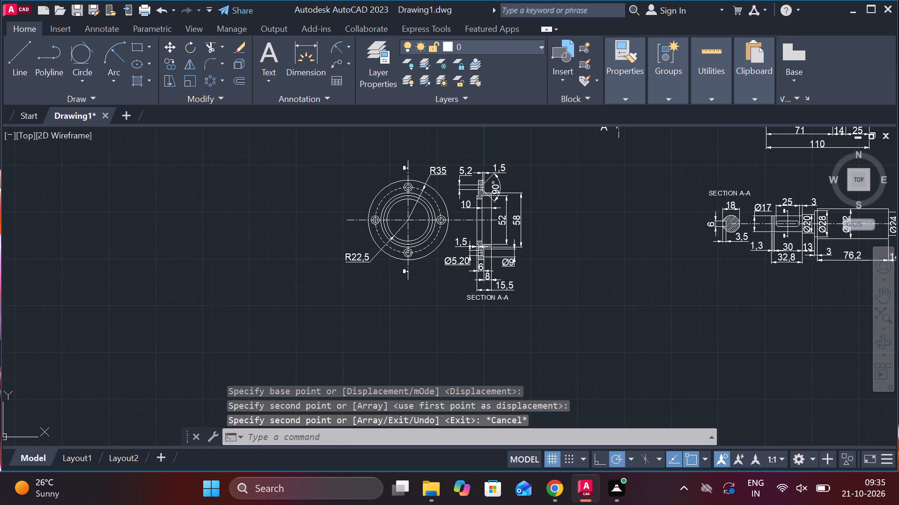
scroll(516, 232, up, 2)
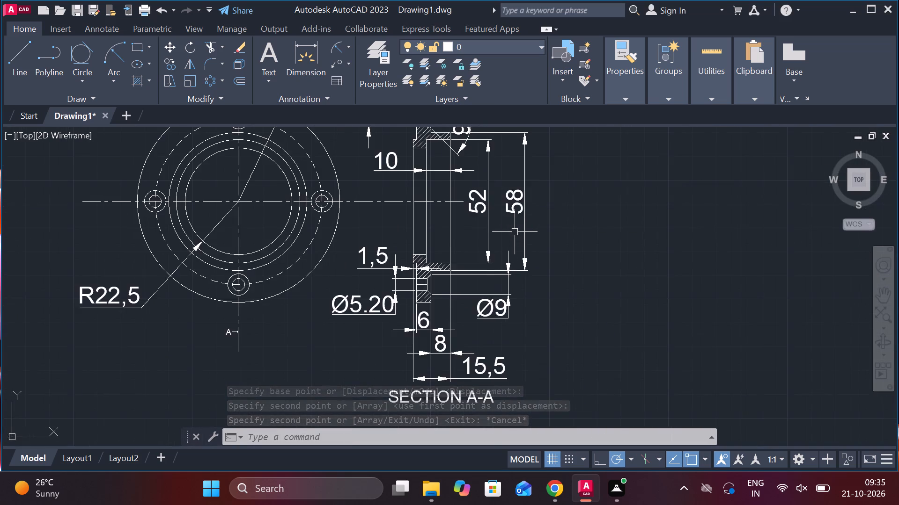
scroll(515, 232, down, 1)
middle_drag(595, 224, 510, 356)
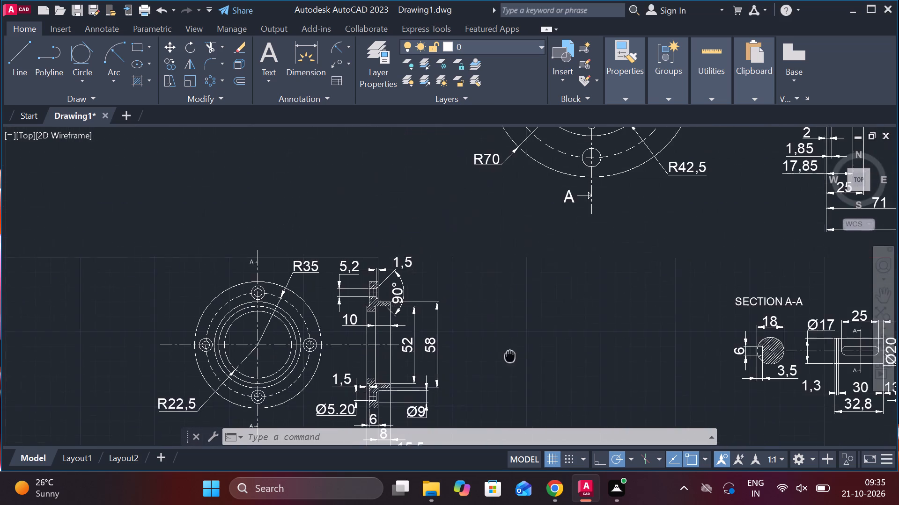
middle_drag(615, 207, 371, 396)
scroll(528, 343, down, 1)
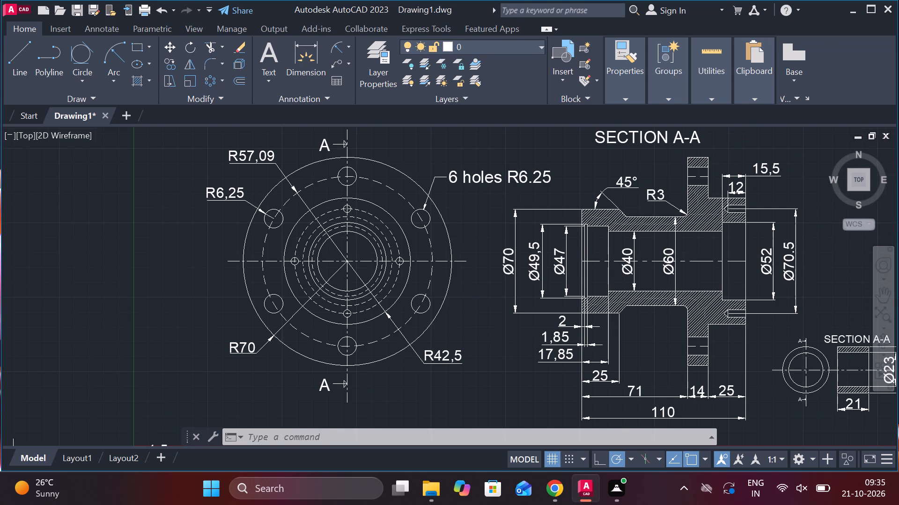
scroll(480, 358, down, 1)
middle_drag(480, 359, 485, 257)
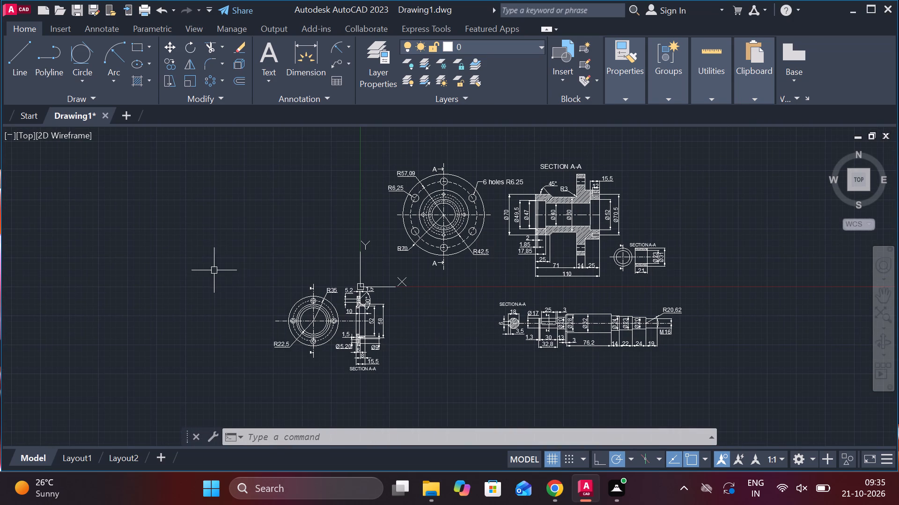
click(243, 256)
click(433, 401)
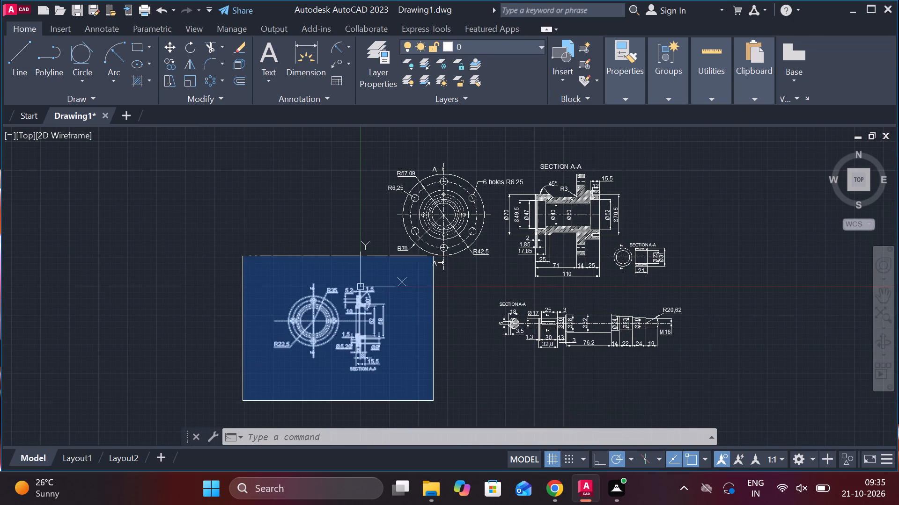
key(m)
key(Return)
click(447, 363)
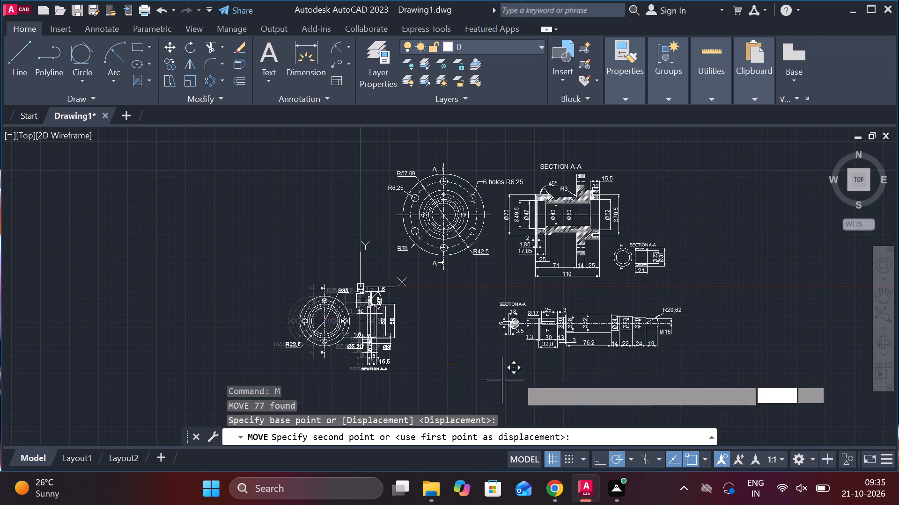
click(536, 372)
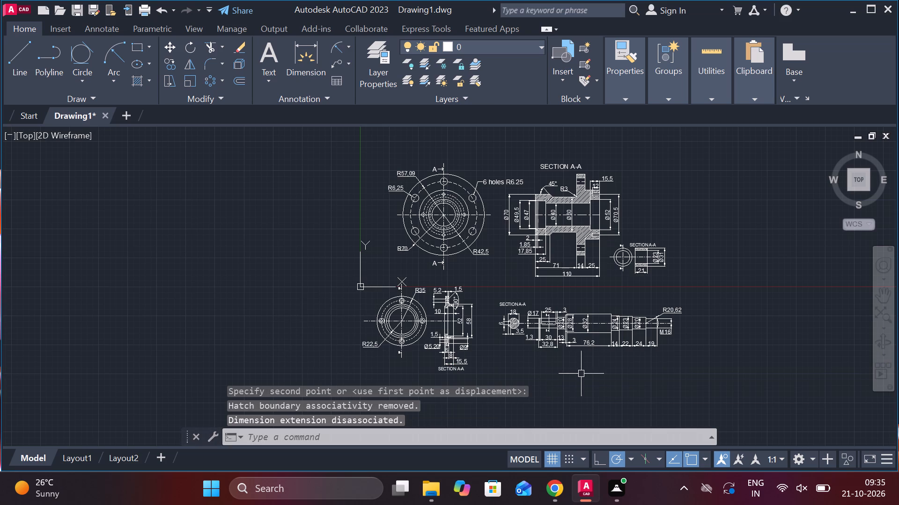
key(Escape)
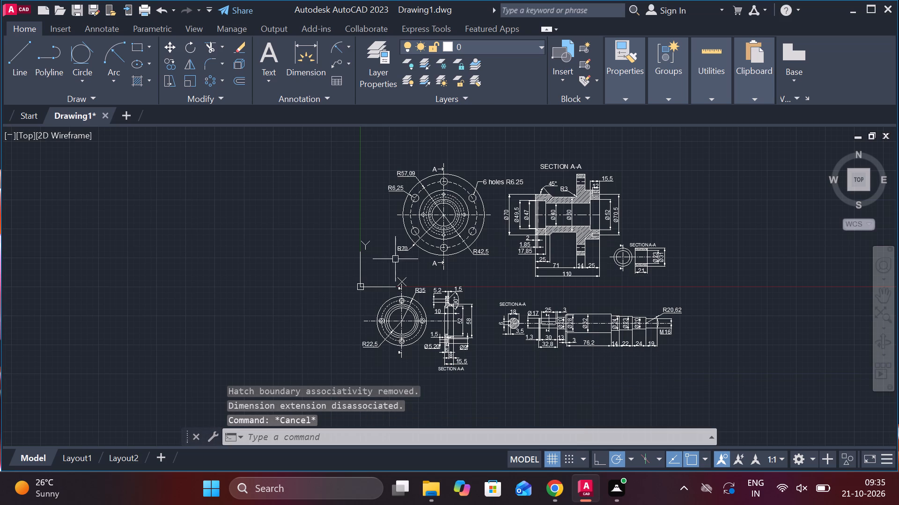
Draw a rectangular border about 648 by 459 around all the part drawings.
click(141, 49)
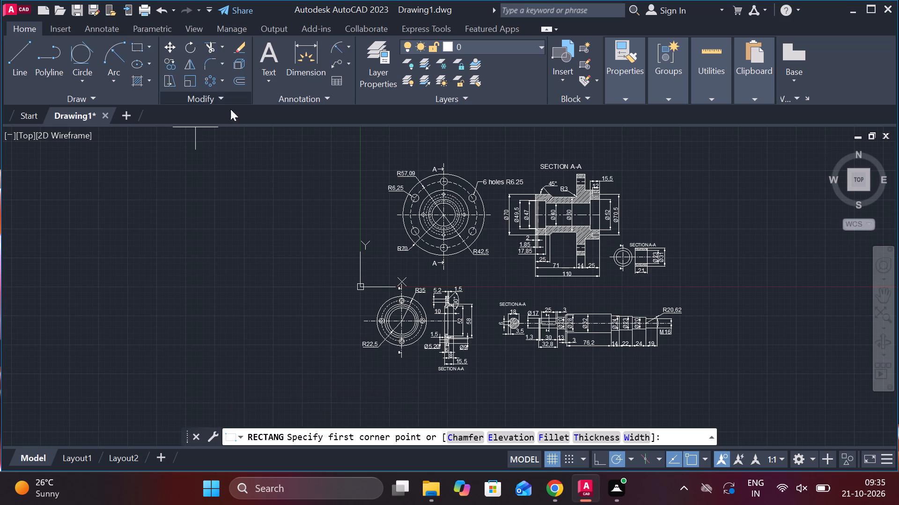
middle_drag(324, 159, 320, 195)
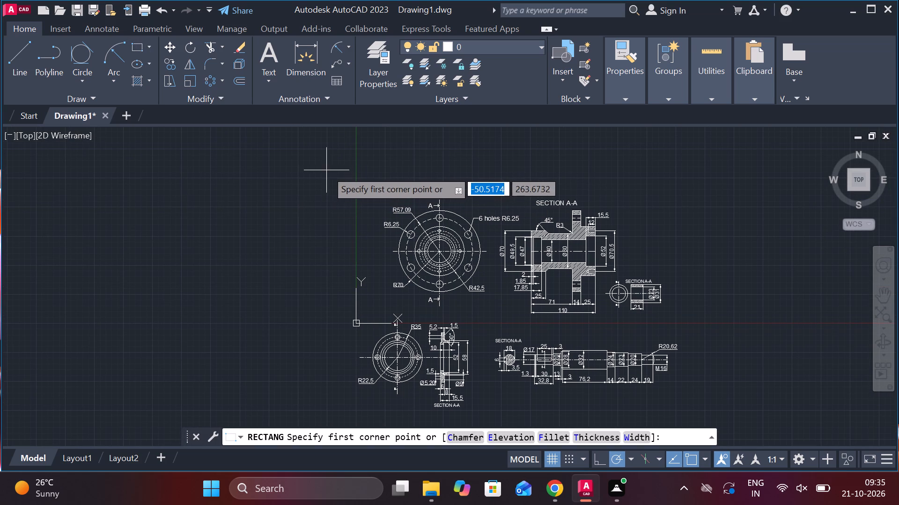
click(331, 170)
middle_drag(734, 338, 701, 284)
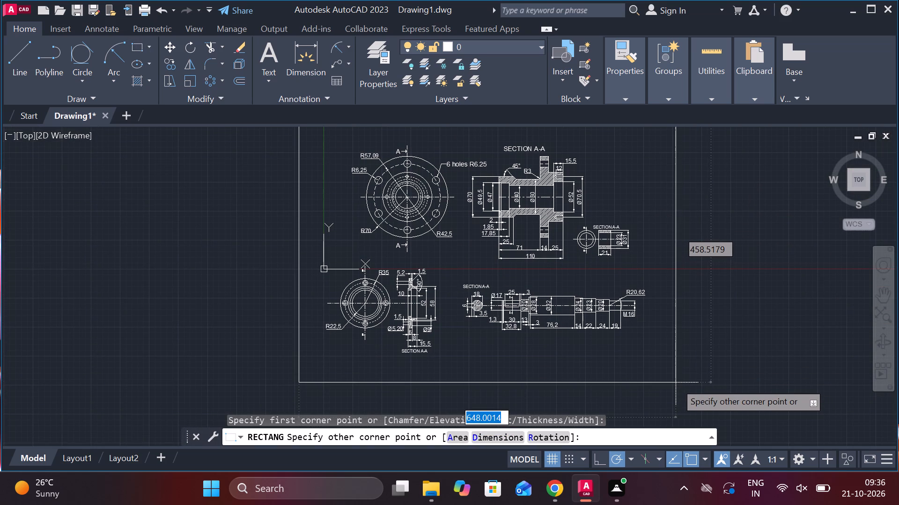
click(676, 382)
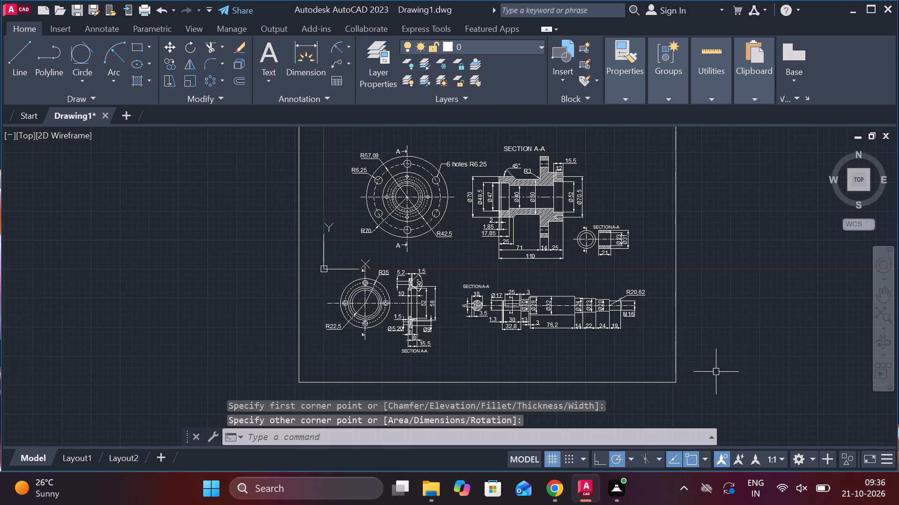
Paste the copied text "mechanical flange assembly" inside the border, above the large flange's views.
middle_drag(543, 277, 554, 350)
scroll(530, 234, up, 3)
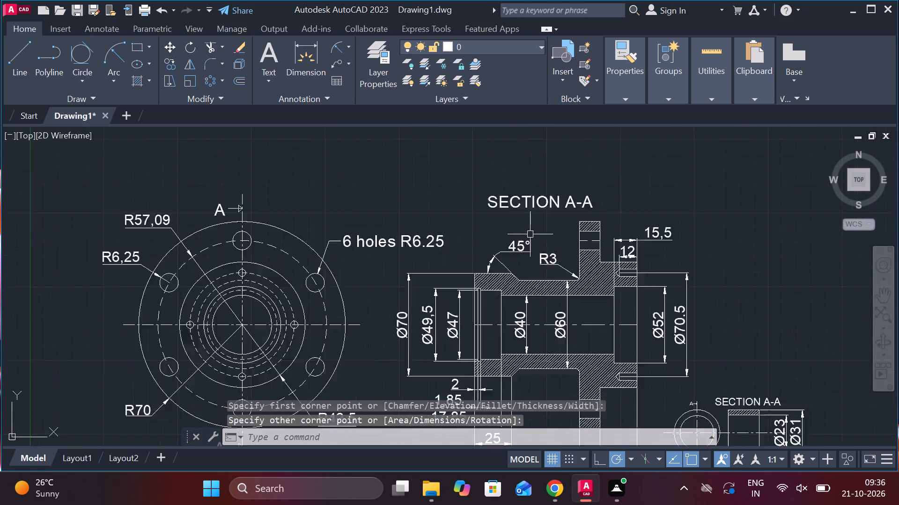
middle_drag(535, 234, 597, 330)
click(573, 277)
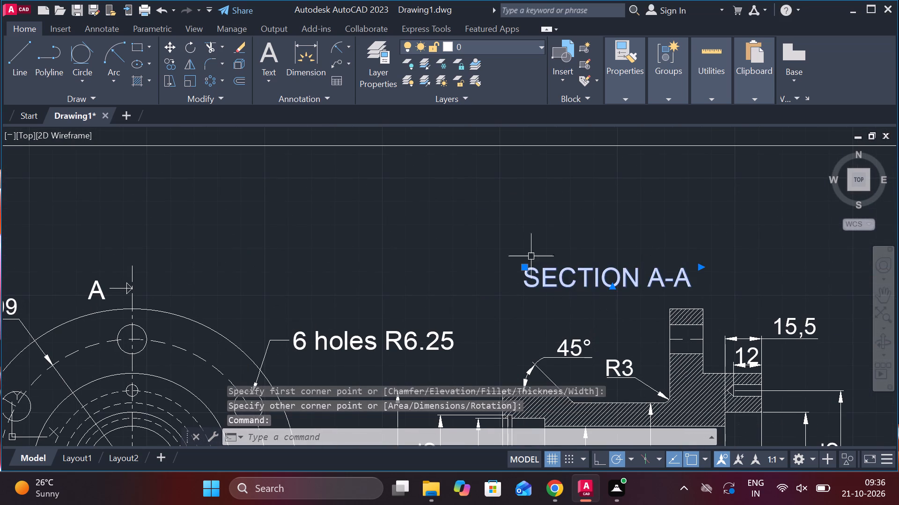
key(Escape)
key(ctrl+v)
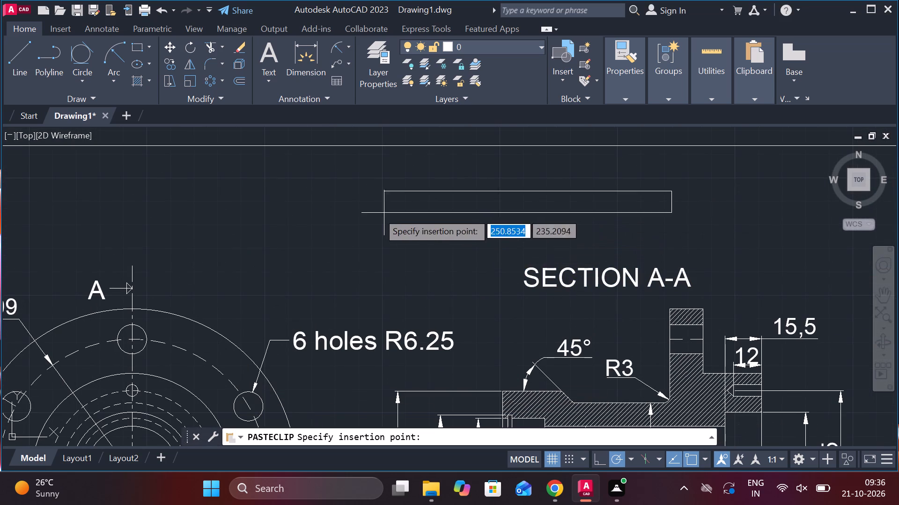
click(345, 209)
Open the "mechanical flange assembly" title for editing and convert all of its text to uppercase.
double_click(435, 197)
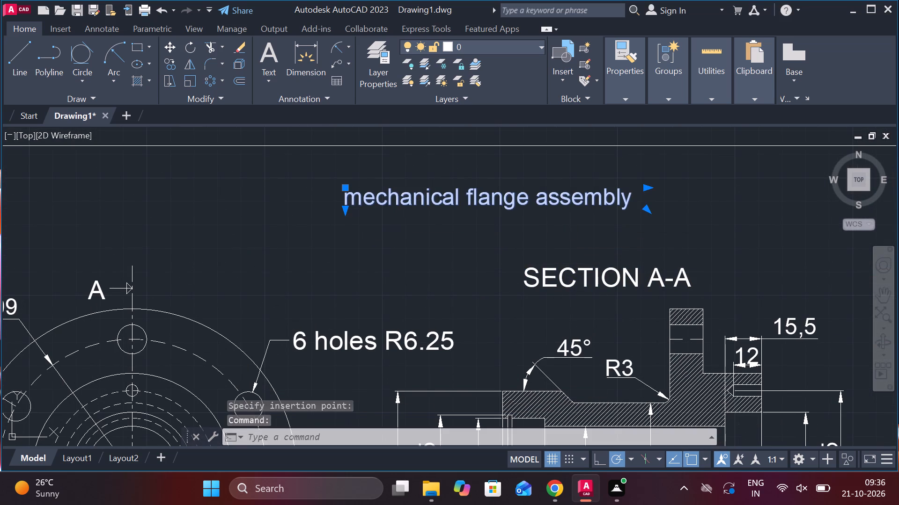
drag(639, 202, 491, 200)
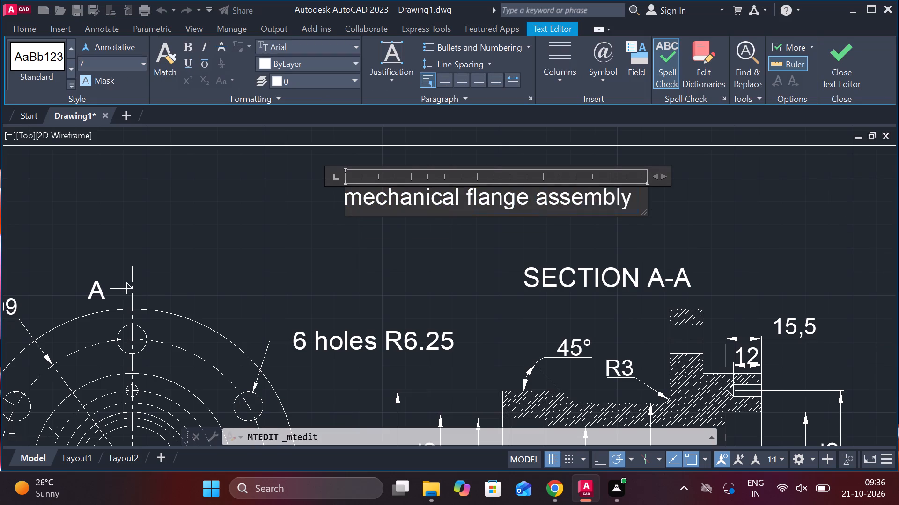
drag(491, 200, 347, 198)
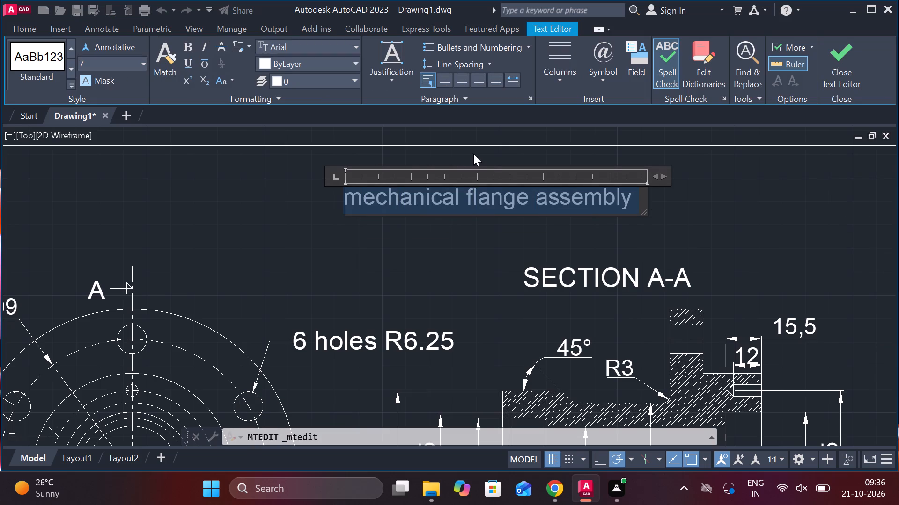
click(215, 49)
click(215, 49)
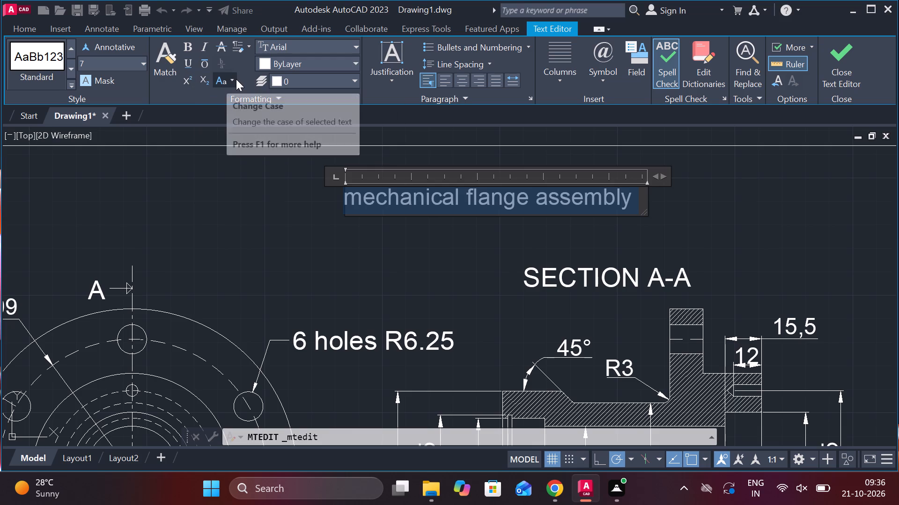
click(236, 79)
click(236, 79)
click(236, 79)
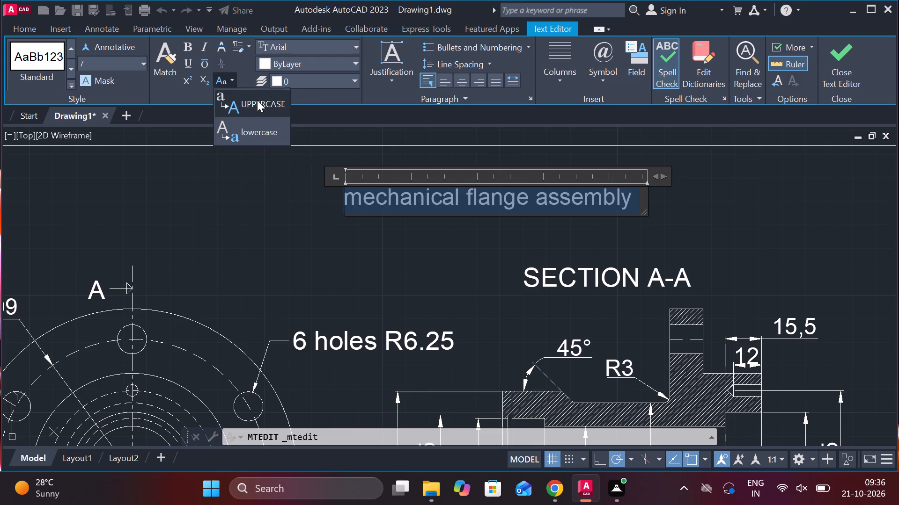
click(259, 102)
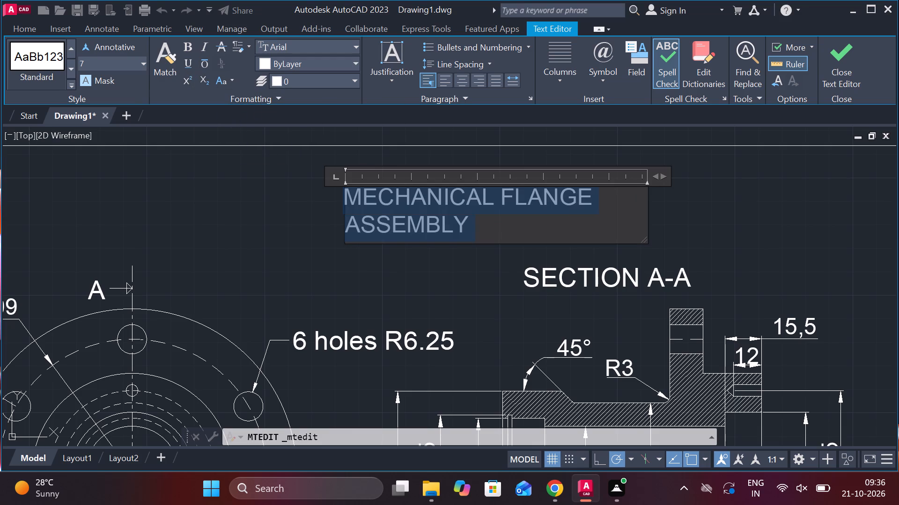
Set the title's text height to 10 and centre its paragraph alignment.
click(124, 67)
text(10)
key(Return)
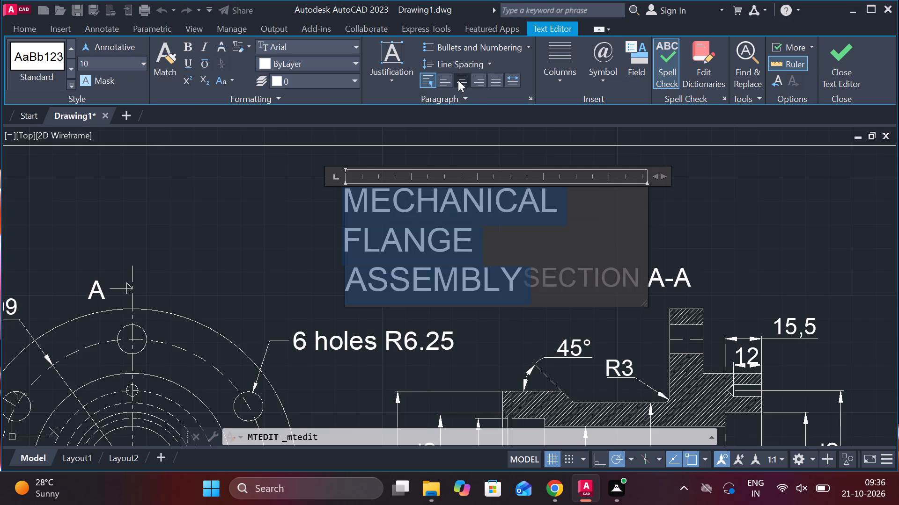
click(458, 80)
Widen the title's text box until MECHANICAL FLANGE ASSEMBLY fits on one line, and finish editing the text.
drag(646, 217, 671, 212)
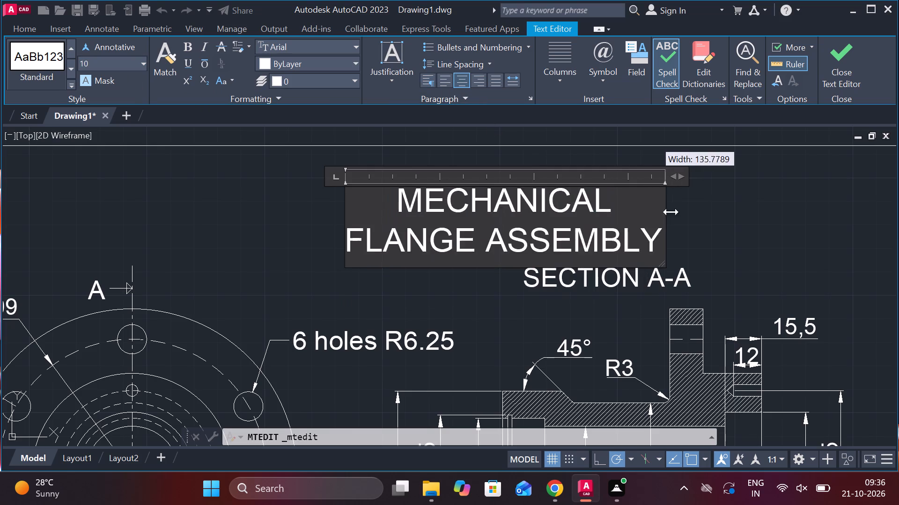
drag(671, 212, 859, 213)
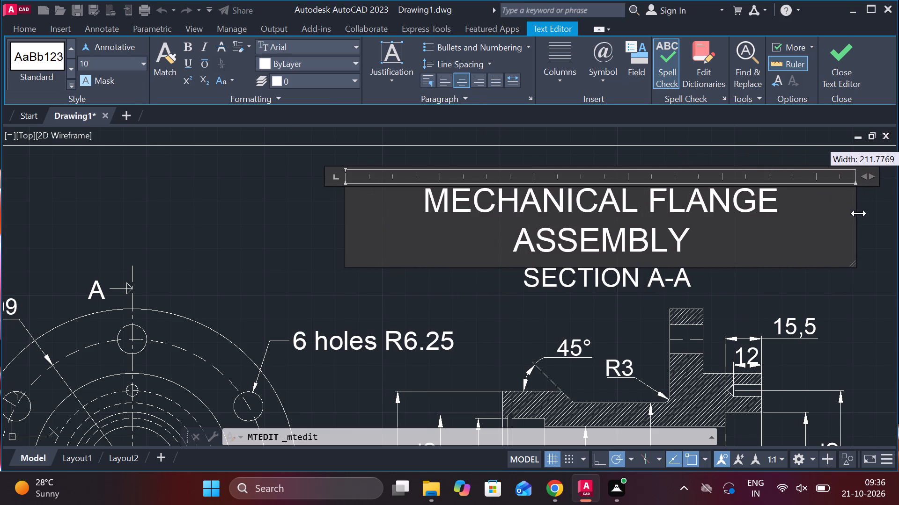
drag(859, 213, 870, 213)
scroll(848, 294, down, 2)
middle_drag(845, 303, 694, 313)
scroll(689, 307, up, 1)
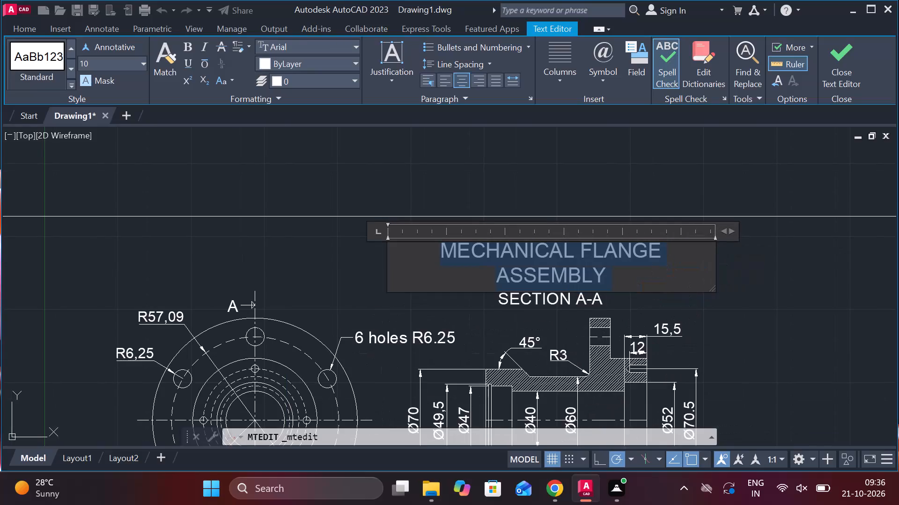
drag(715, 257, 737, 258)
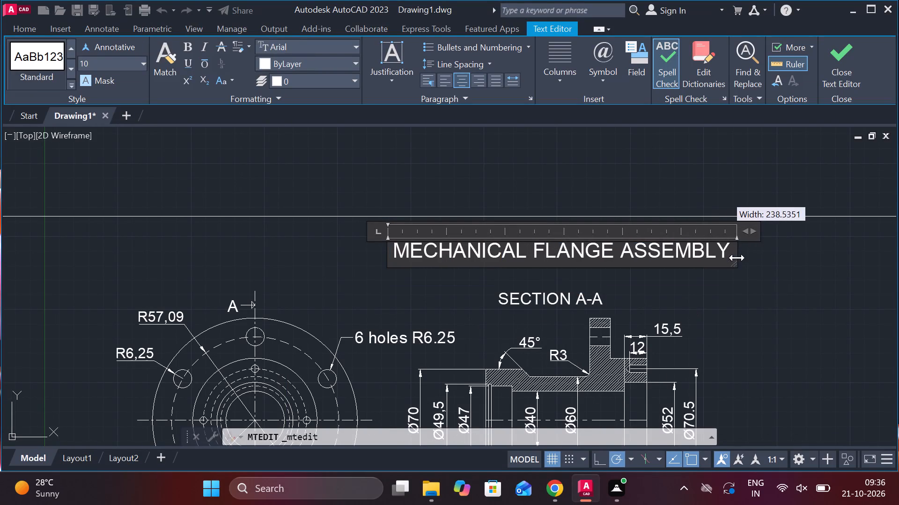
drag(737, 258, 775, 259)
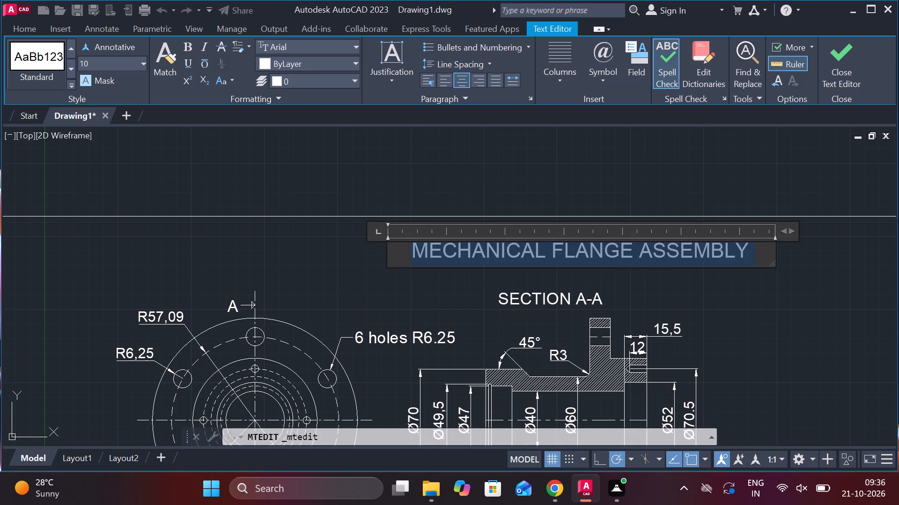
click(846, 66)
Move the MECHANICAL FLANGE ASSEMBLY title horizontally toward the middle of the border's top edge.
scroll(676, 317, down, 2)
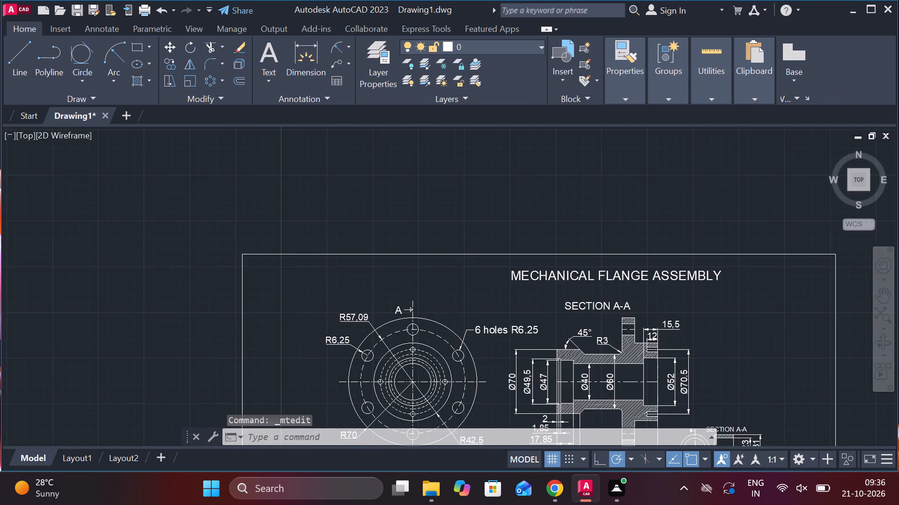
scroll(626, 302, up, 2)
click(614, 298)
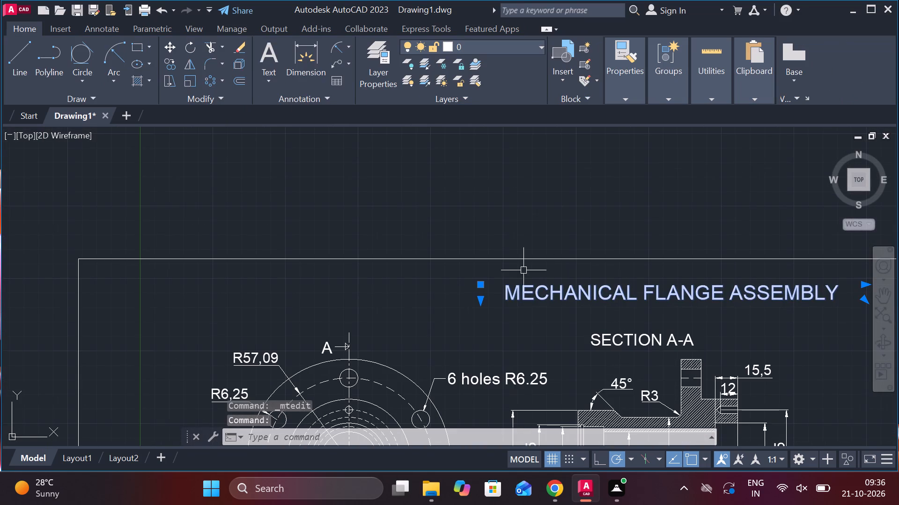
click(480, 282)
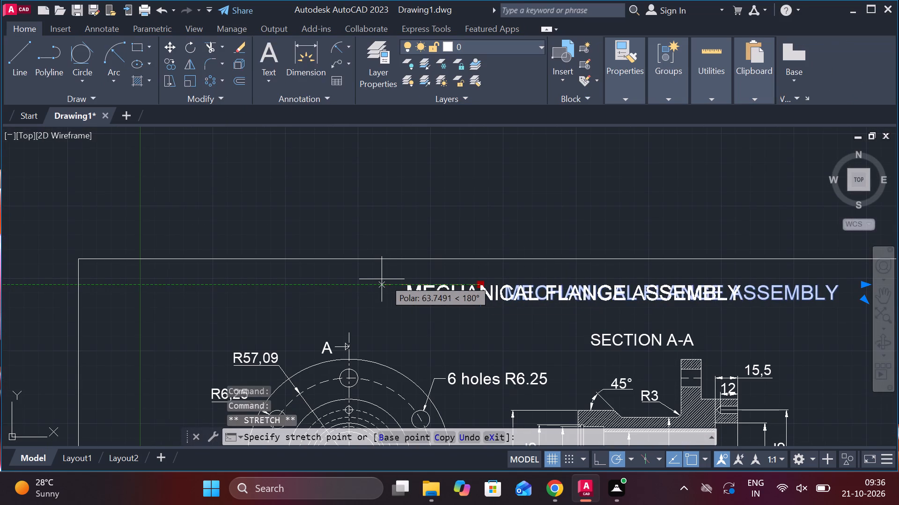
click(367, 279)
scroll(413, 275, down, 2)
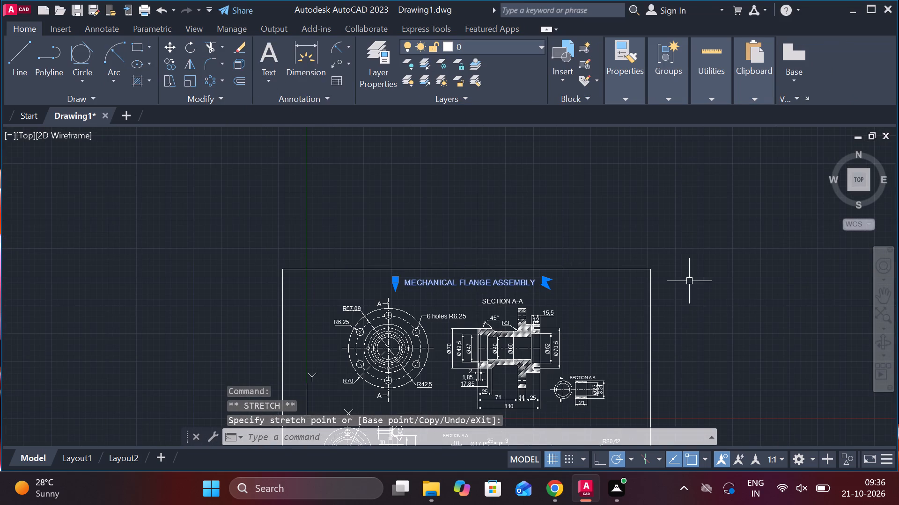
key(Escape)
Save the drawing in Documents as MECHANICAL FLANGE ASSEMBLY COMPONENTS, in AutoCAD 2018 Drawing format.
middle_drag(709, 342, 707, 252)
middle_drag(725, 329, 725, 330)
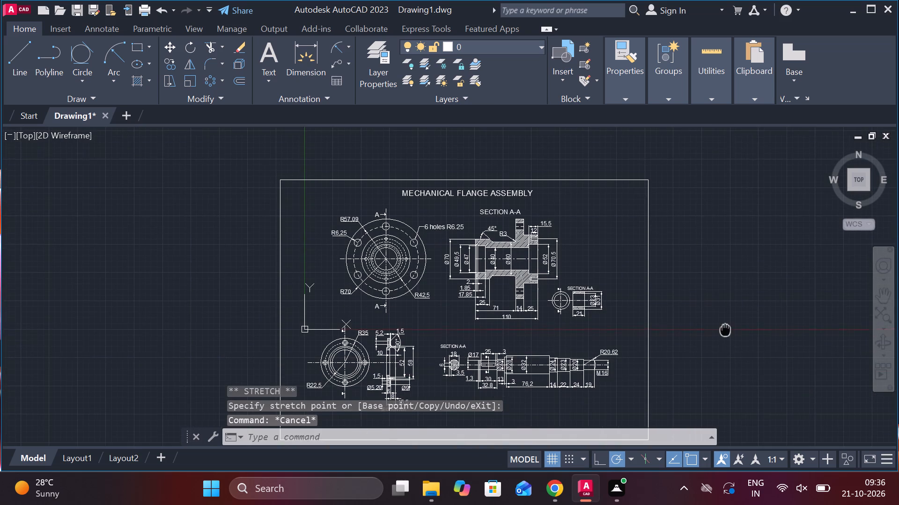
middle_drag(725, 330, 729, 285)
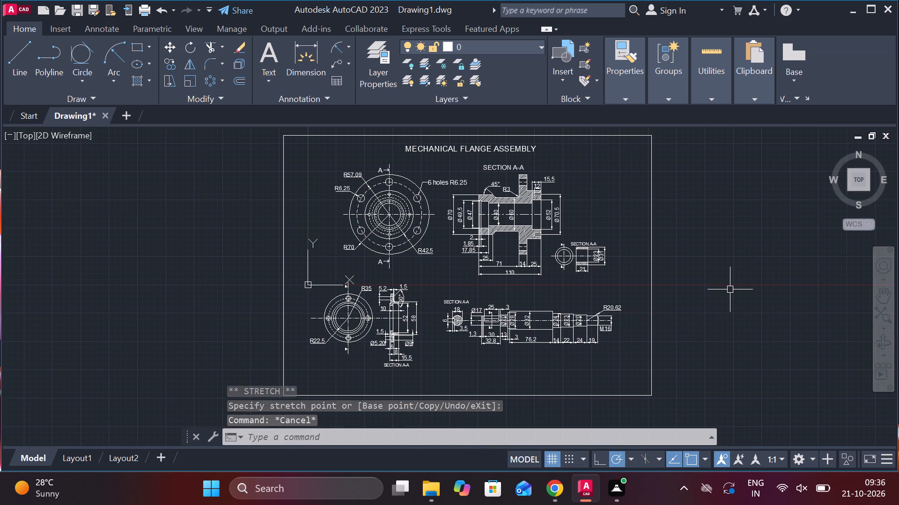
middle_drag(613, 200, 636, 234)
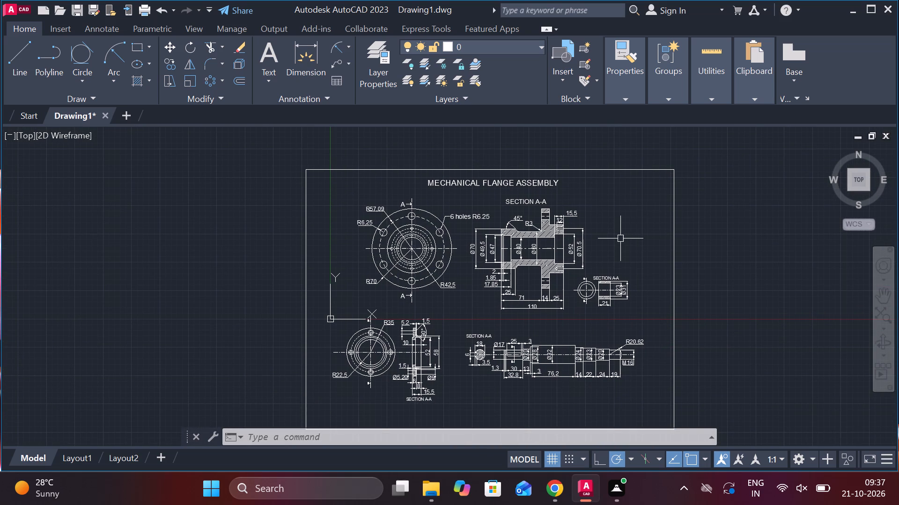
key(ctrl+s)
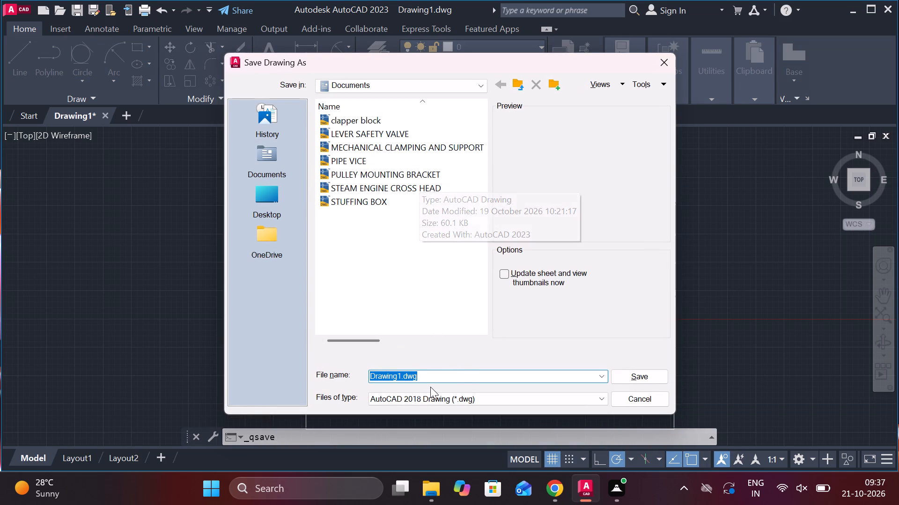
text(MECHANICAL)
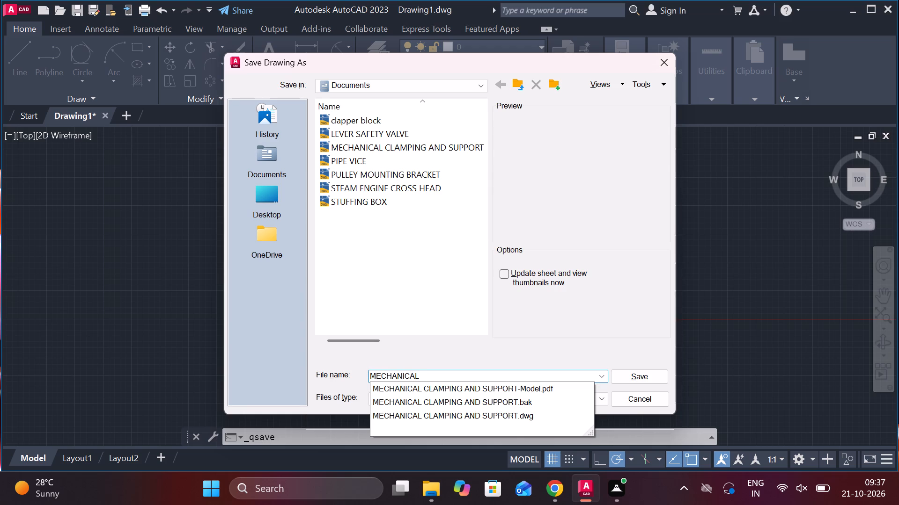
key(space)
text(FLANGE)
key(space)
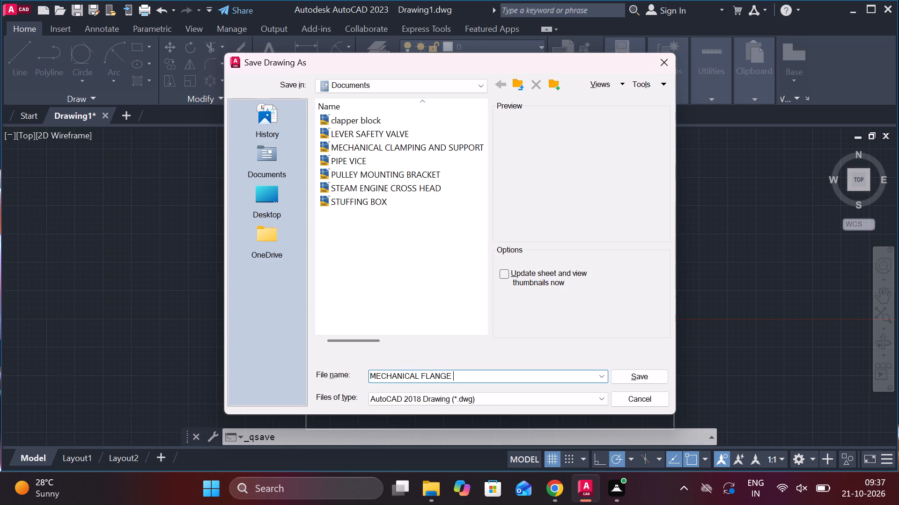
text(ASSEMBLY)
key(space)
text(COMPONENTS)
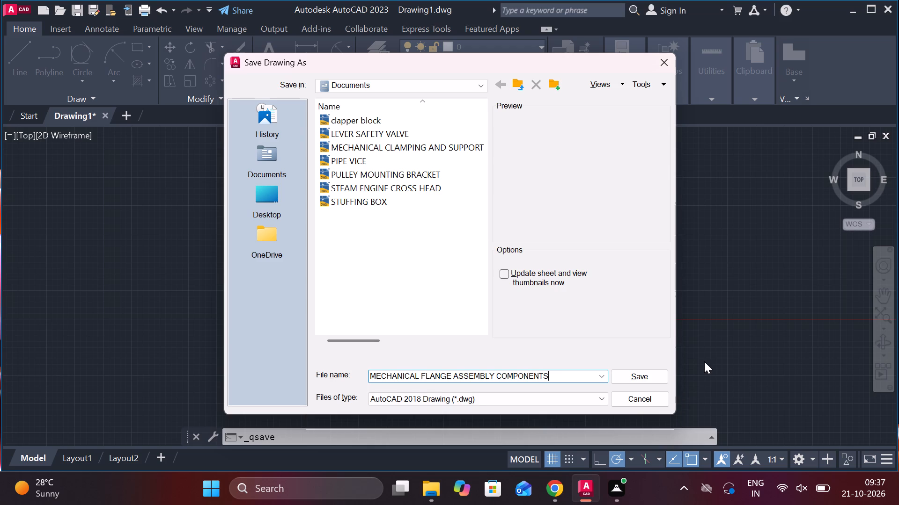
click(628, 379)
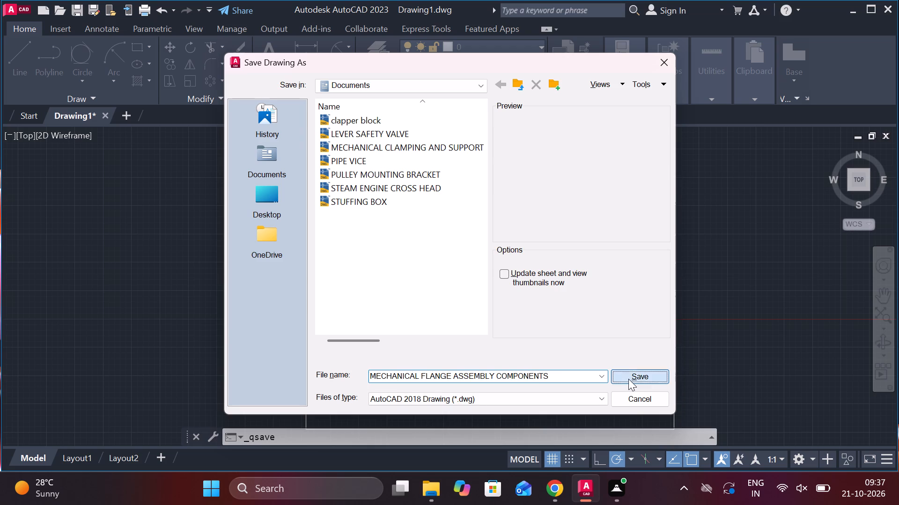
middle_drag(641, 384, 594, 286)
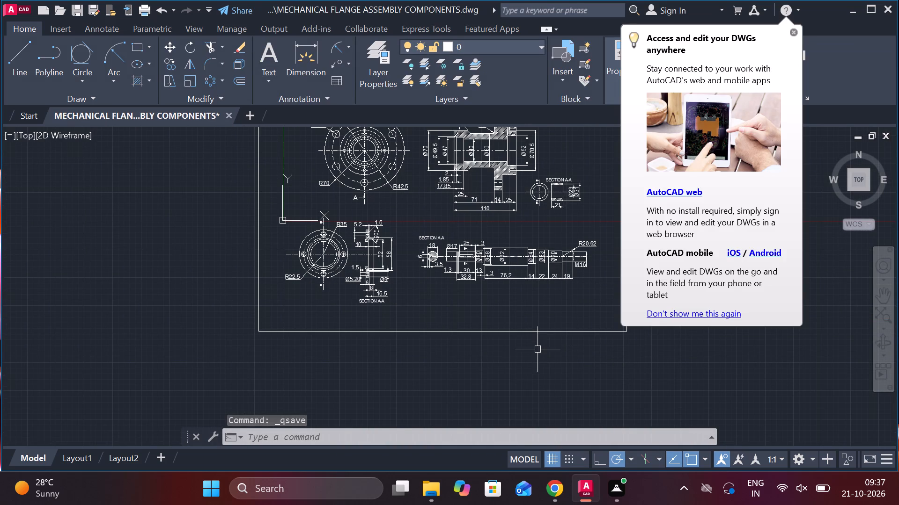
key(Escape)
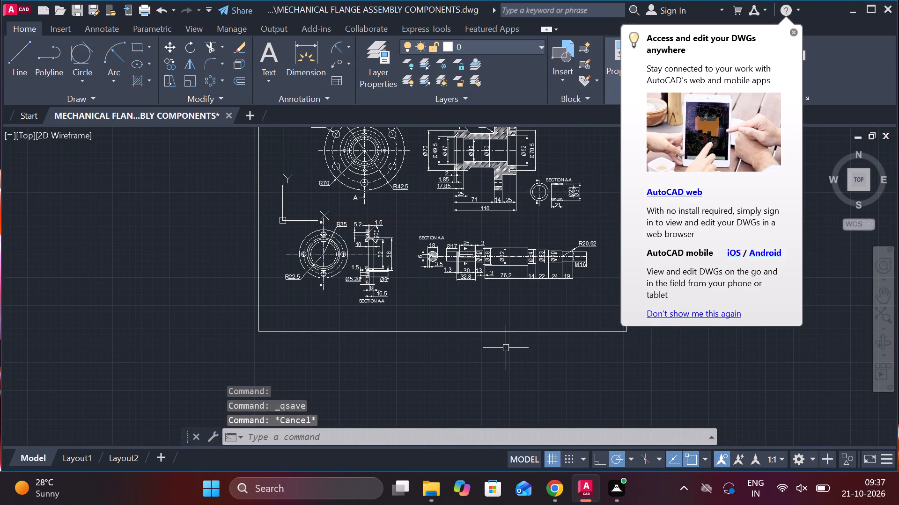
key(ctrl+s)
Turn off command log recording with LOGFILEOFF and save the drawing again.
scroll(519, 347, down, 1)
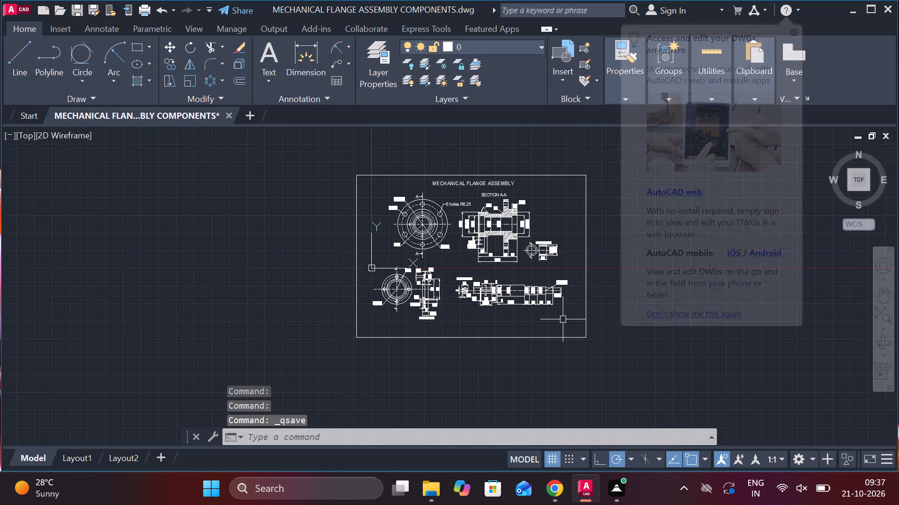
text(LOG)
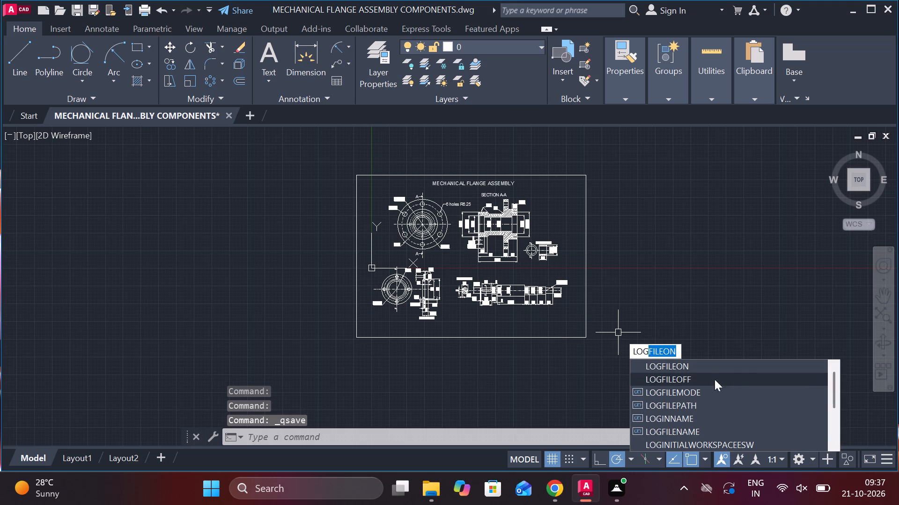
click(688, 377)
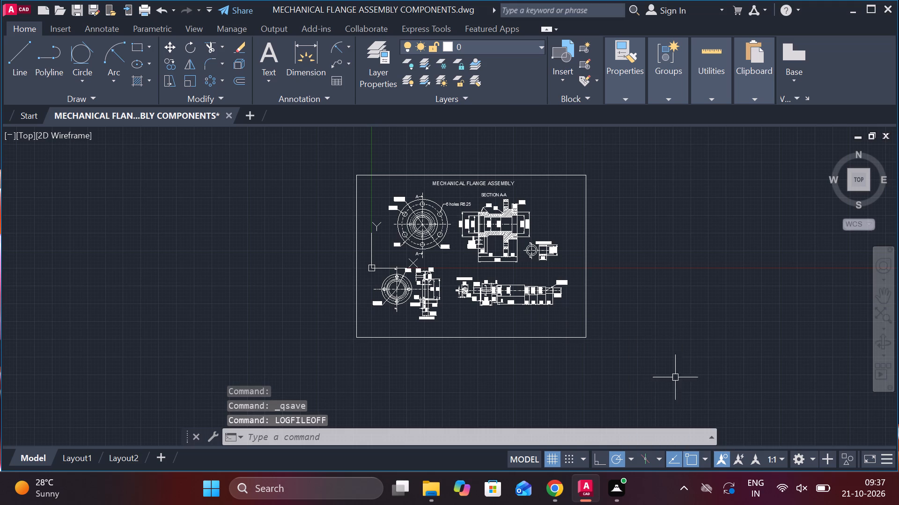
key(ctrl+s)
Start a plot of the model and set it up with the DWG To PDF.pc3 plotter in Landscape orientation.
text(PLPT)
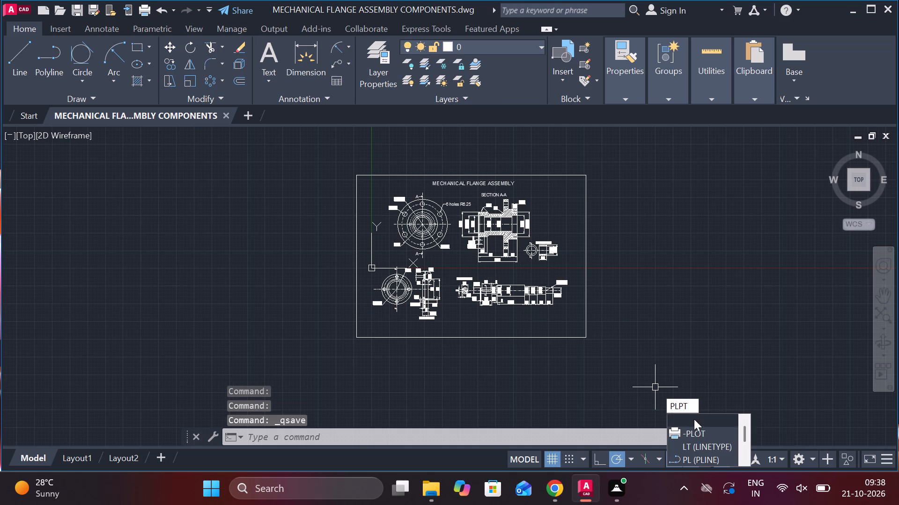
click(699, 420)
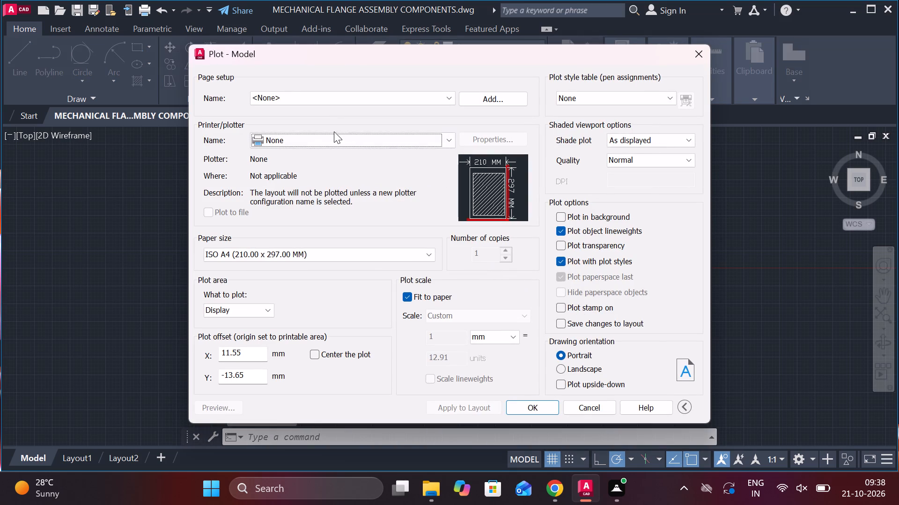
click(356, 141)
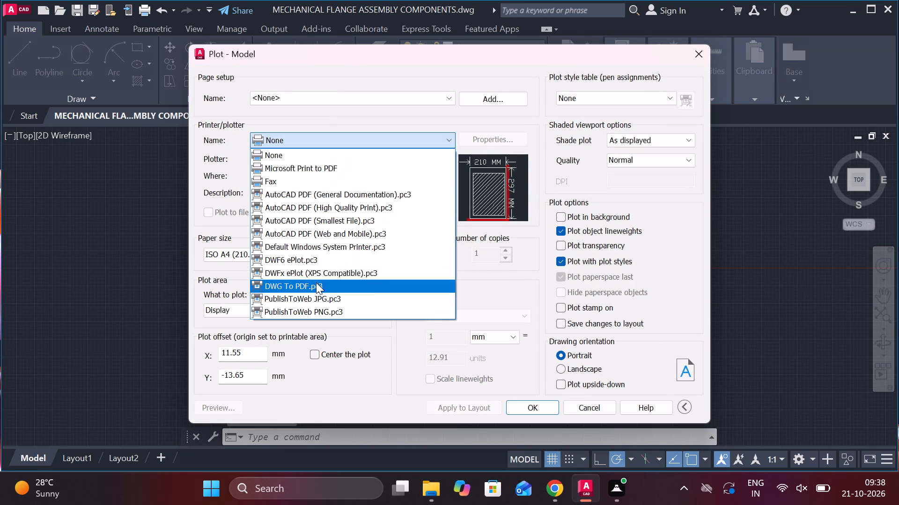
click(316, 282)
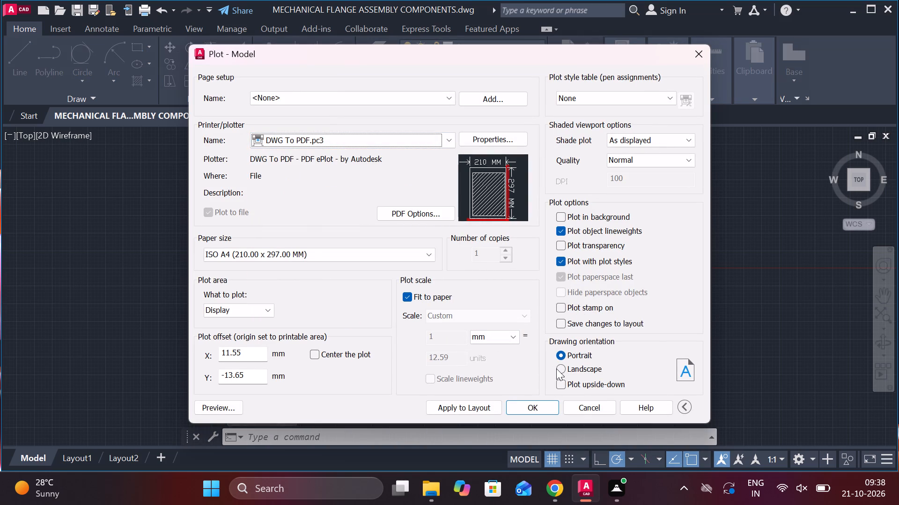
click(556, 368)
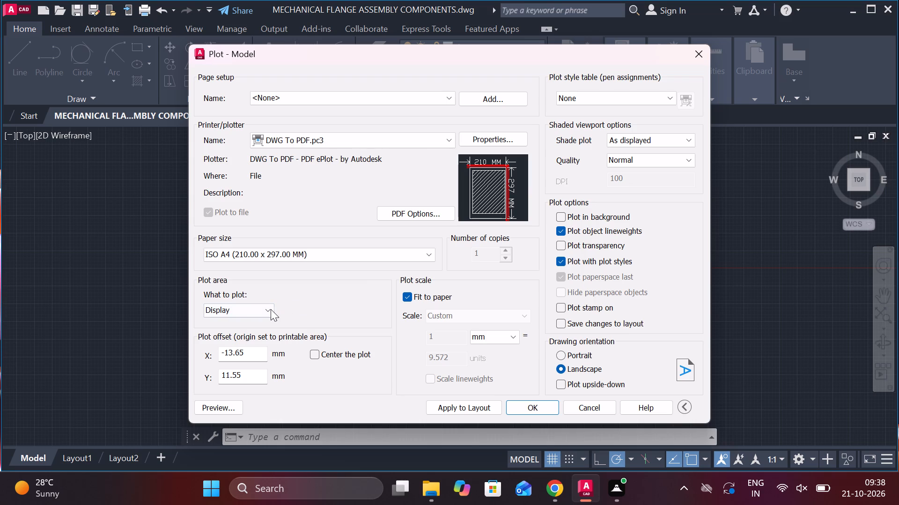
Set the plot area to a Window enclosing the whole bordered drawing with some margin around the border.
click(271, 309)
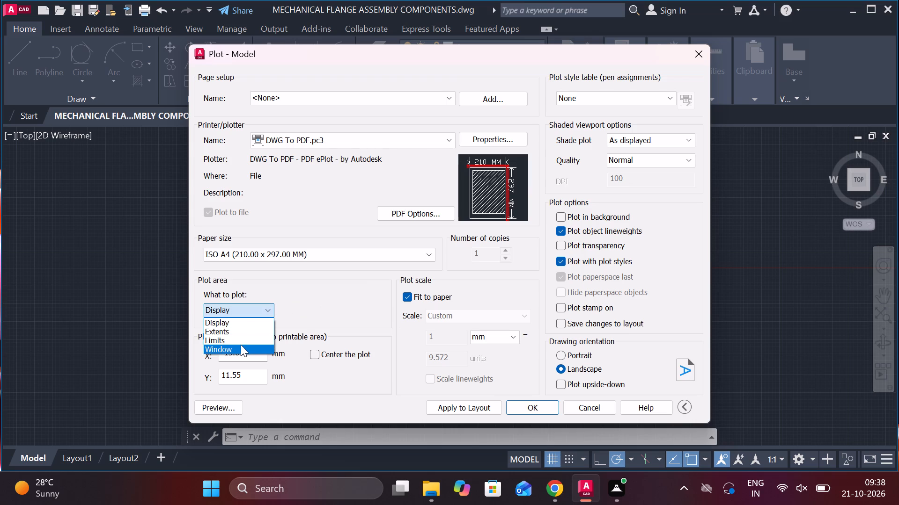
click(241, 345)
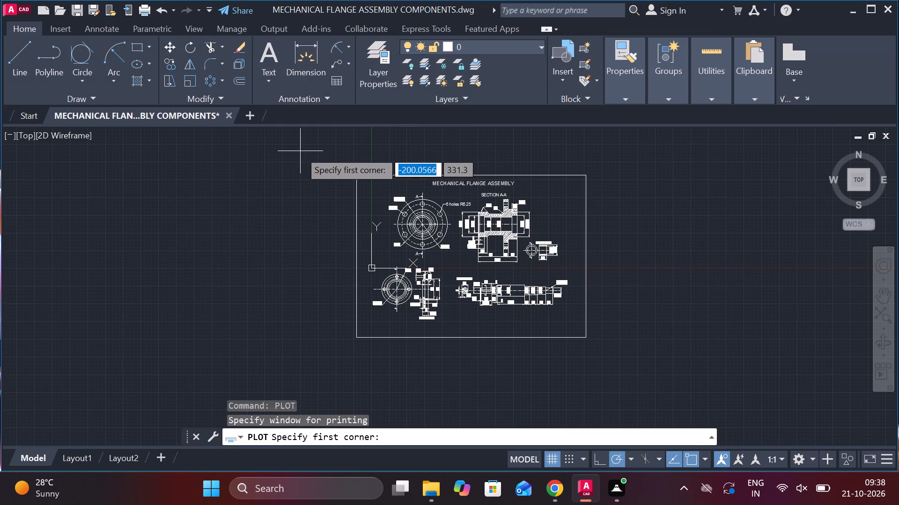
click(321, 154)
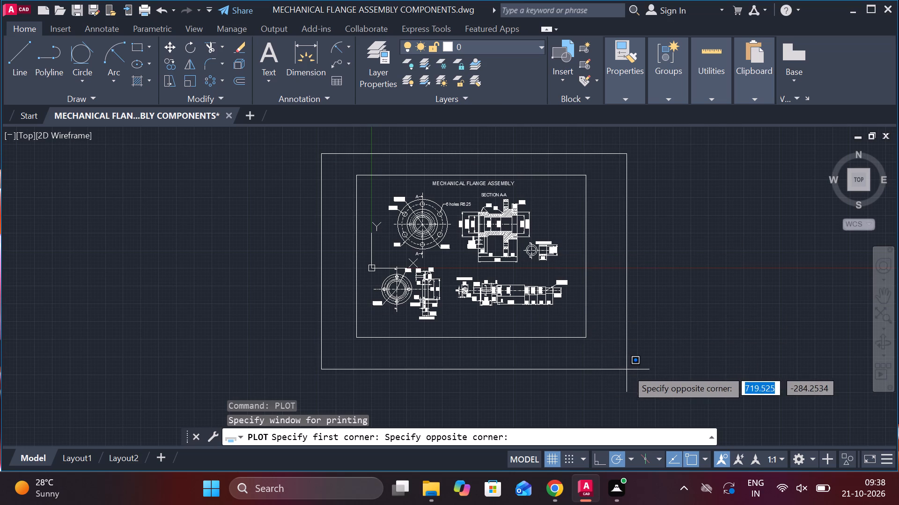
click(638, 363)
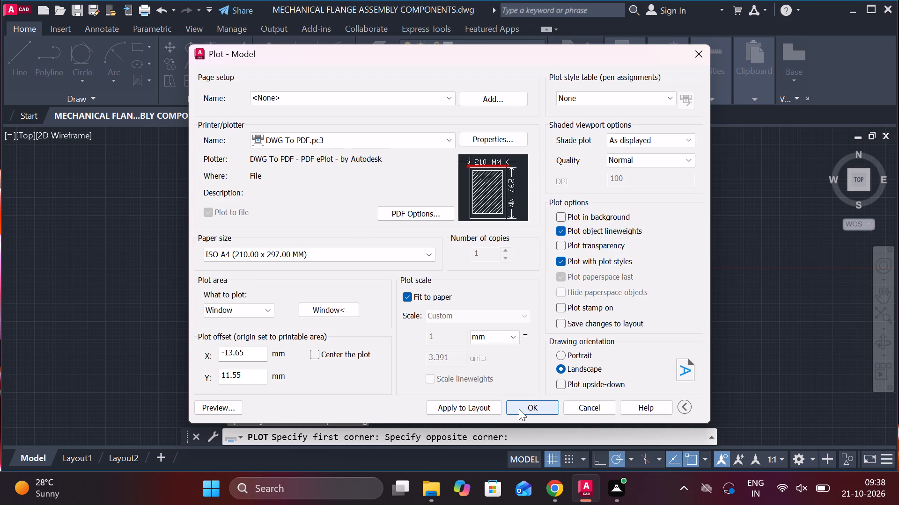
Plot the drawing to Documents as MECHANICAL FLANGE ASSEMBLY COMPONENTS-Model.pdf and look over the resulting PDF.
click(538, 401)
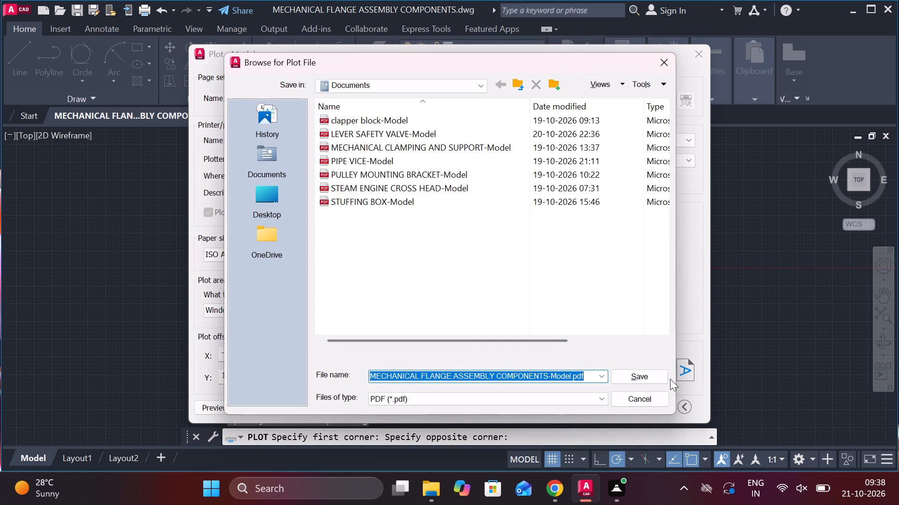
click(647, 379)
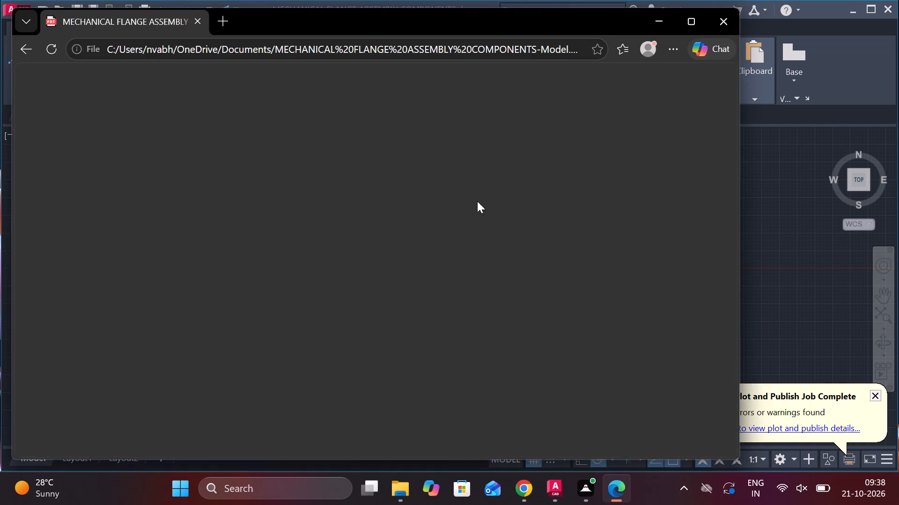
scroll(481, 276, down, 3)
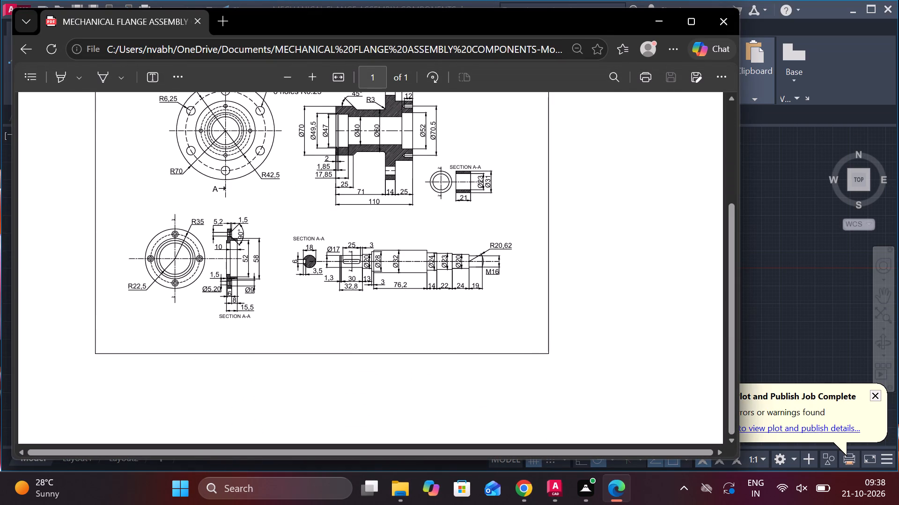